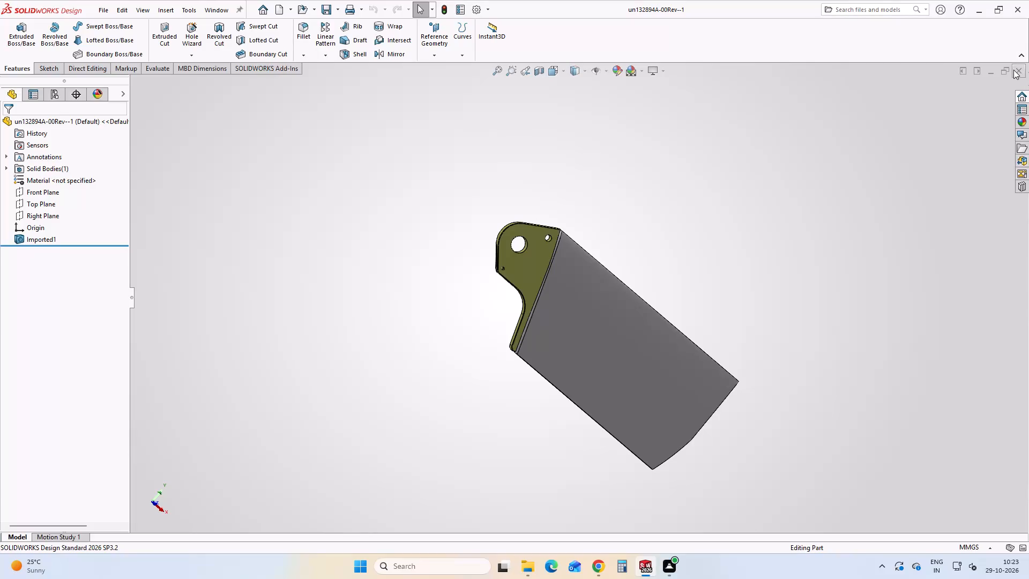
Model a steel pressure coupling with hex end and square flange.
Close the two open parts, un132894A-00Rev--1 and Bracket.
click(1013, 71)
click(1014, 73)
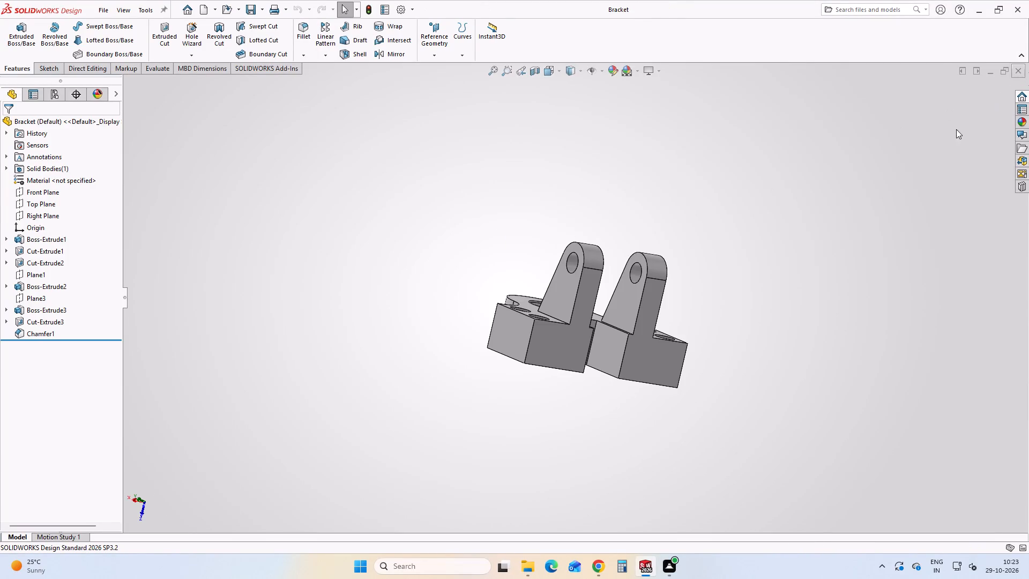
Create a new blank part document.
click(186, 11)
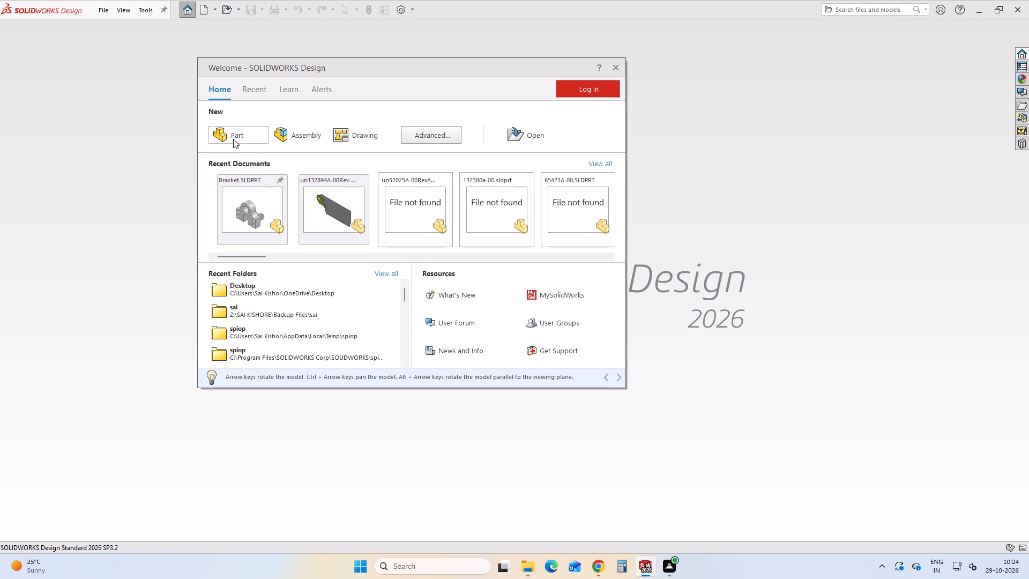
click(233, 139)
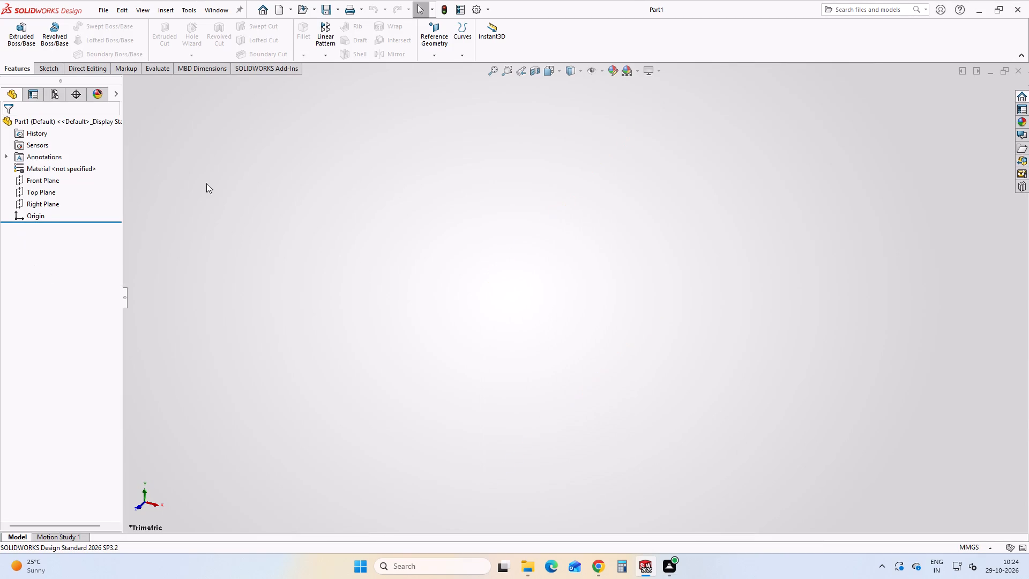
click(426, 199)
Open the Pressure Coupling drawing image from the Screenshots folder and examine its views and dimensions.
click(534, 574)
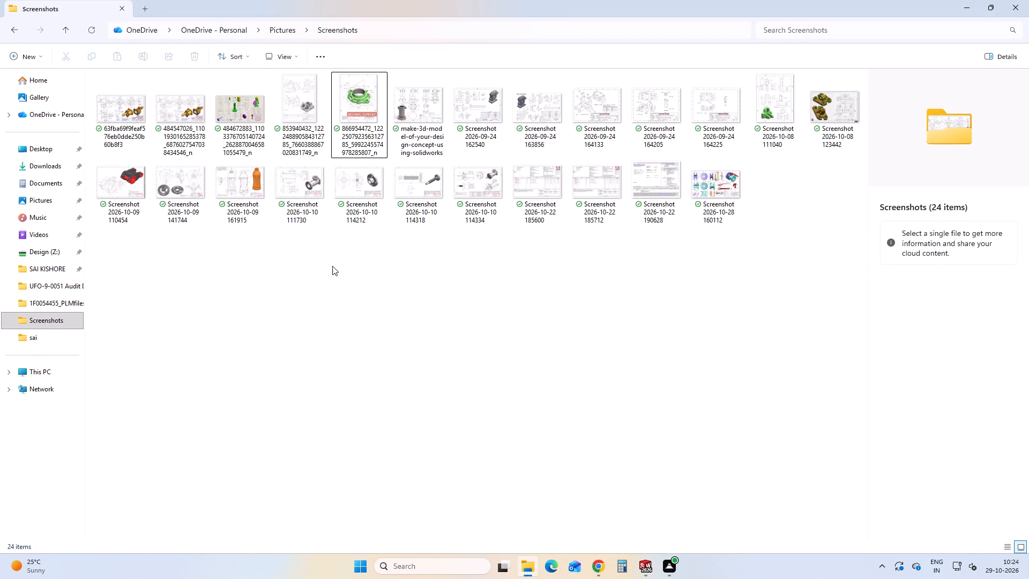
double_click(436, 113)
scroll(583, 313, up, 3)
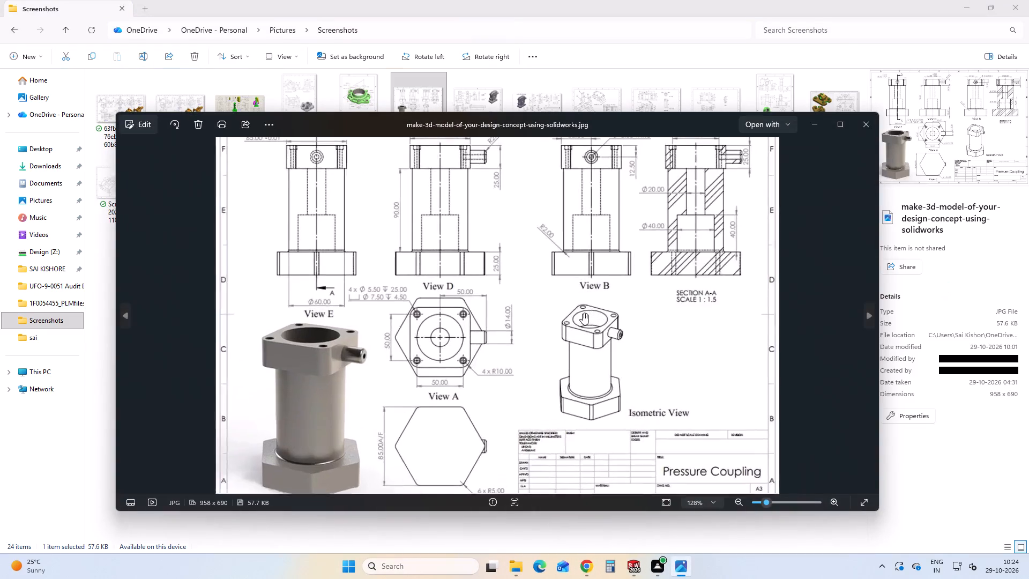
scroll(583, 313, down, 4)
click(832, 128)
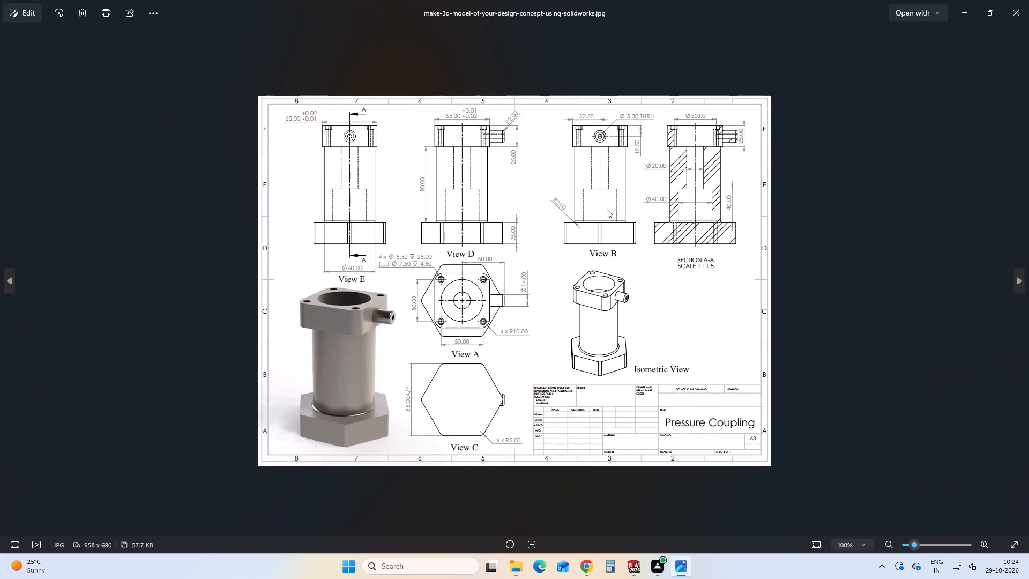
scroll(429, 232, up, 3)
scroll(441, 221, down, 1)
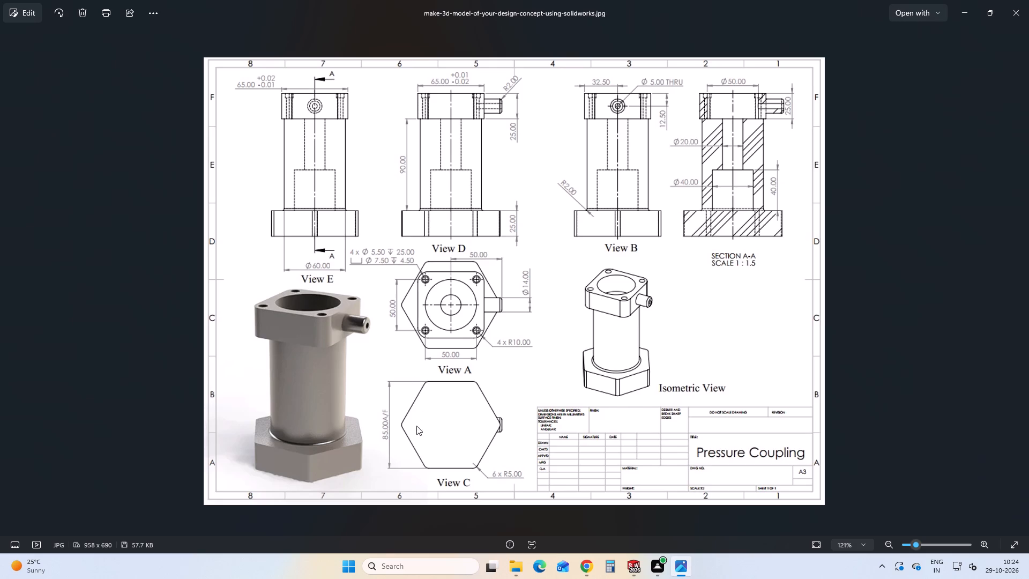
scroll(406, 425, up, 7)
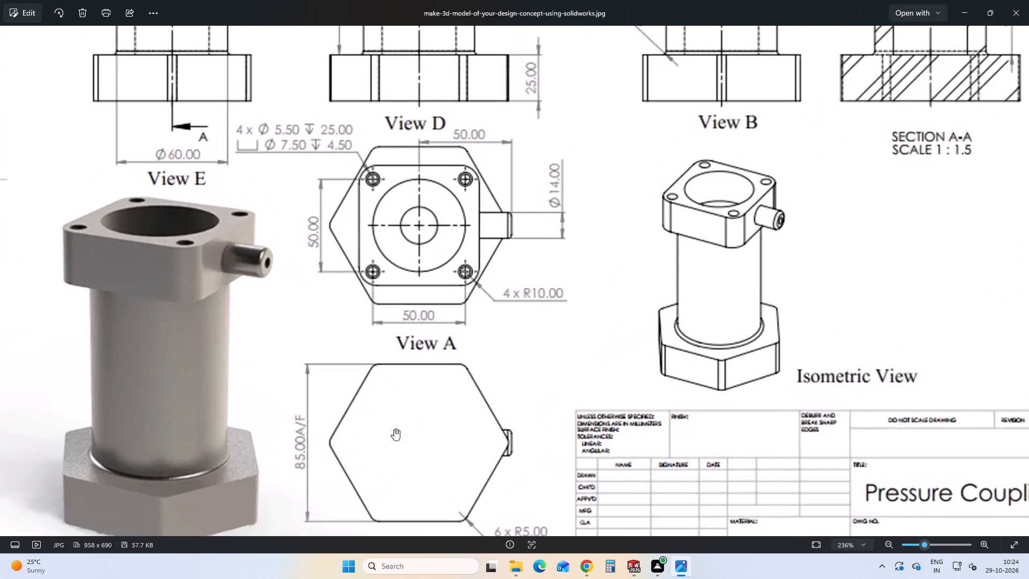
scroll(296, 460, down, 5)
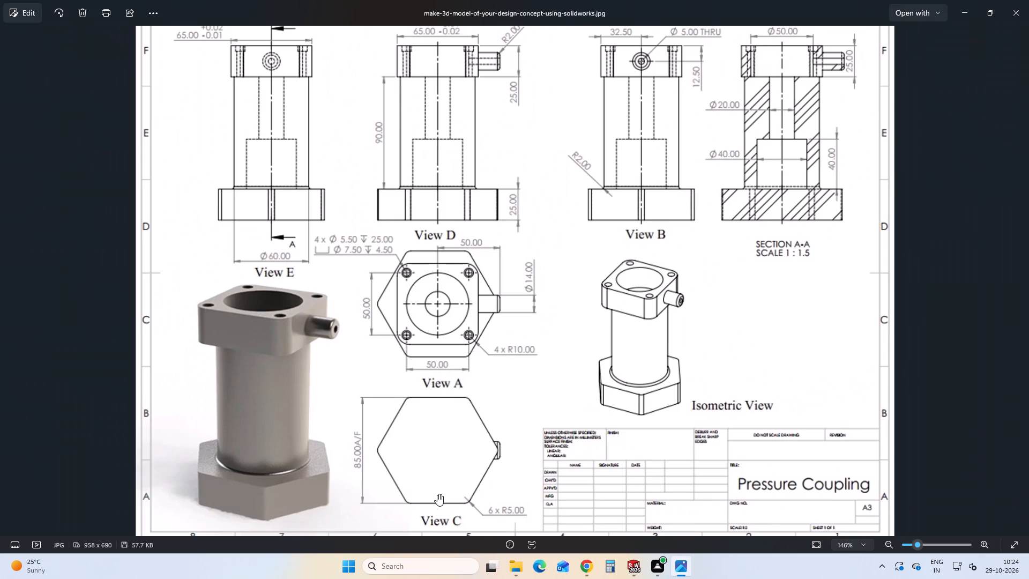
scroll(463, 502, down, 1)
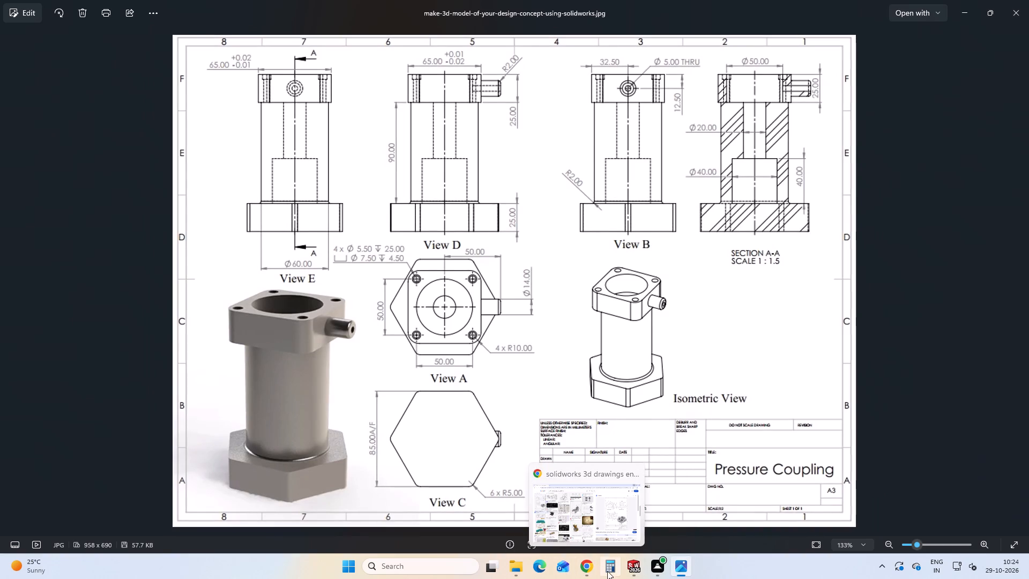
Back in SOLIDWORKS, sketch a six-sided inscribed-circle polygon on the Front Plane, centred on the origin, about 76 mm across flats.
click(629, 568)
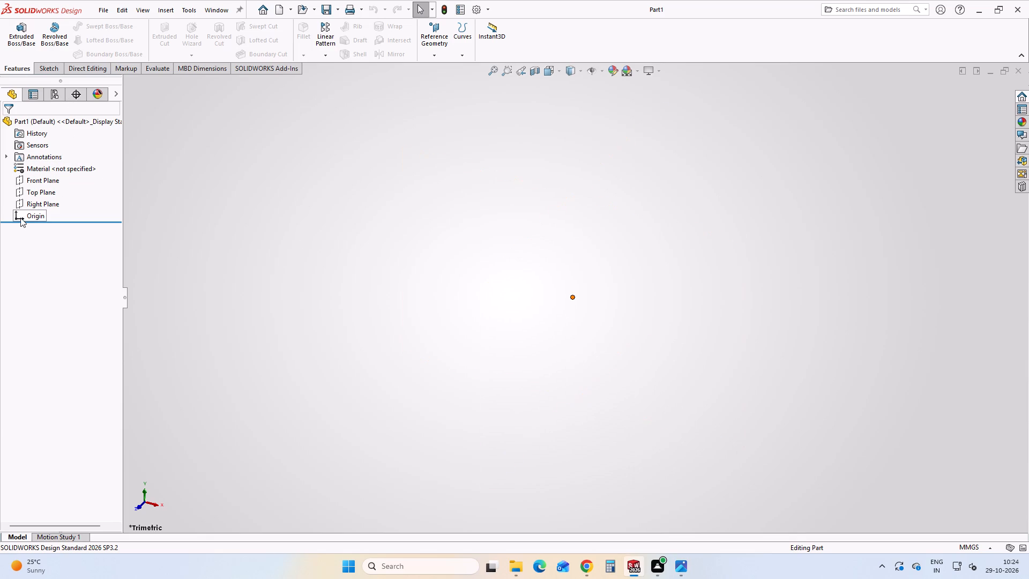
click(31, 181)
click(40, 162)
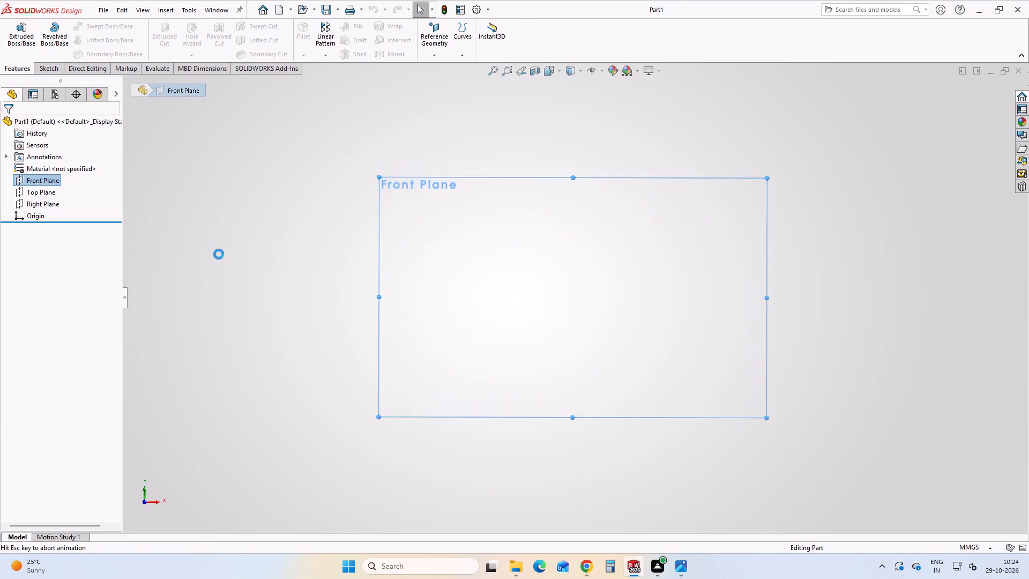
click(219, 254)
click(92, 73)
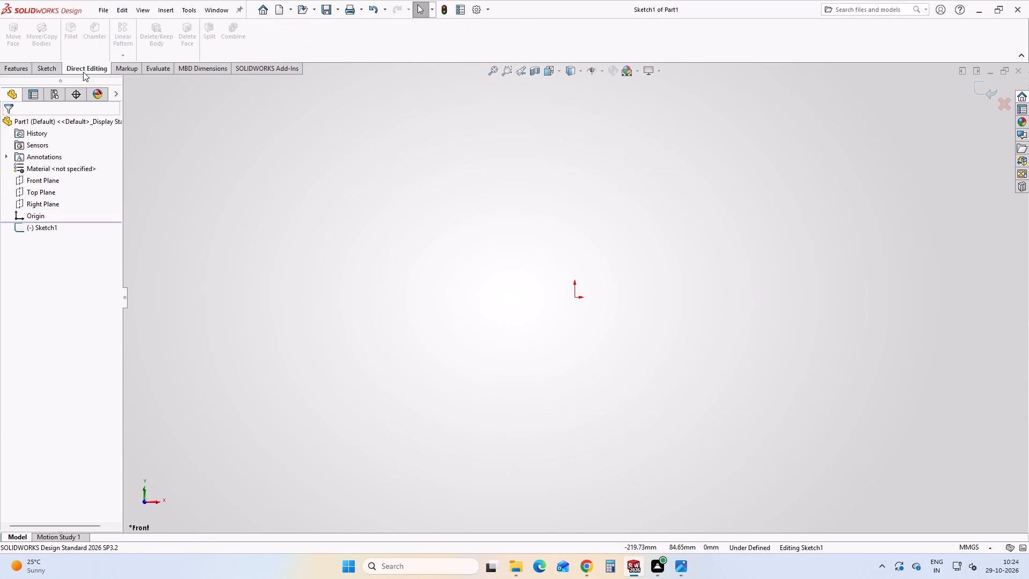
click(34, 71)
click(93, 56)
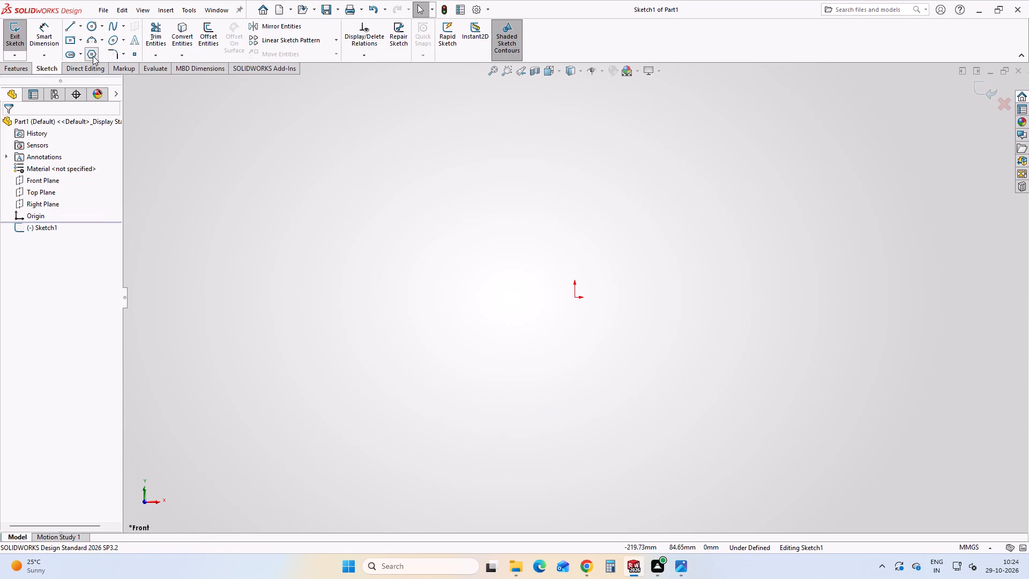
click(573, 297)
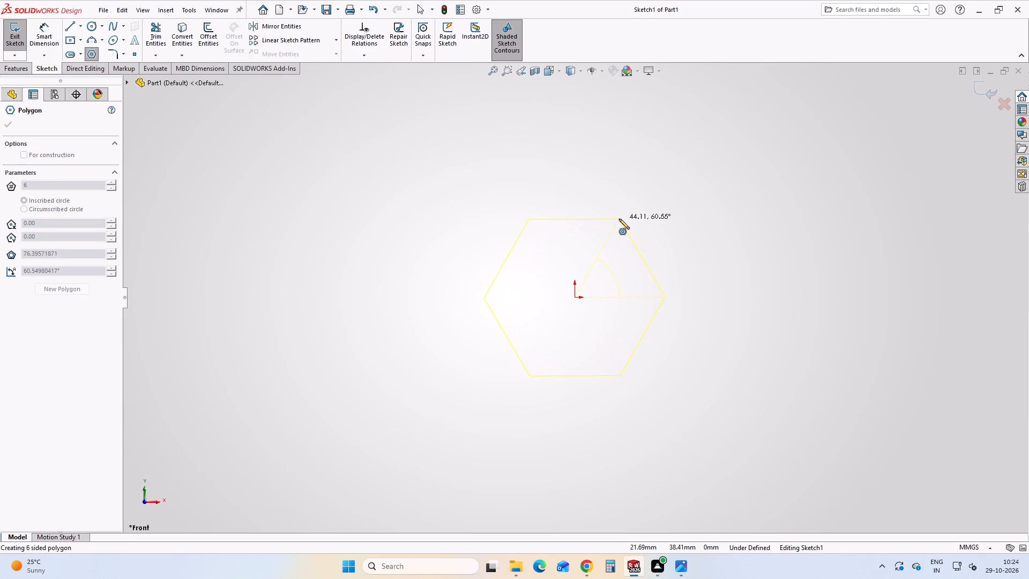
click(619, 219)
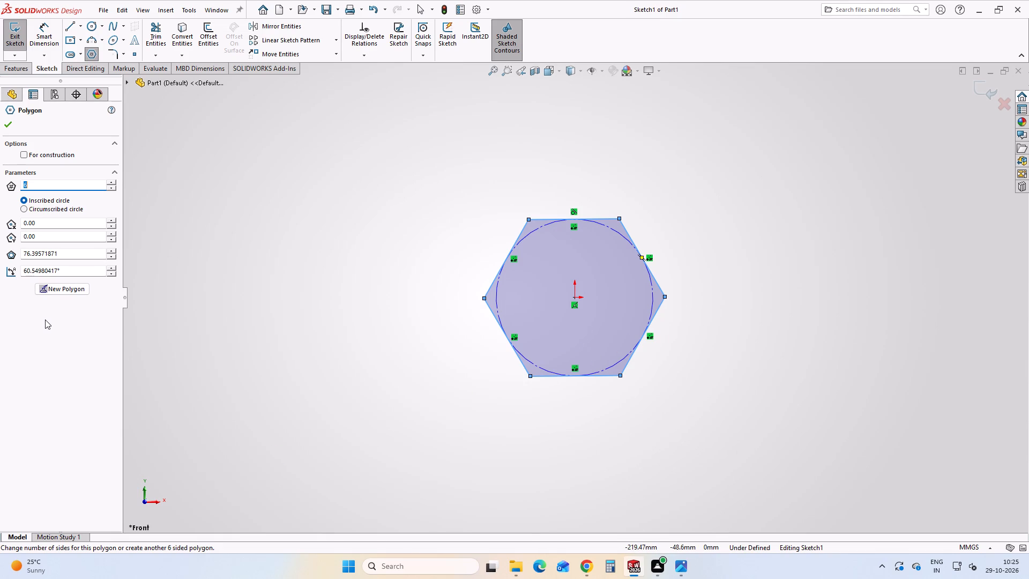
click(6, 127)
click(301, 220)
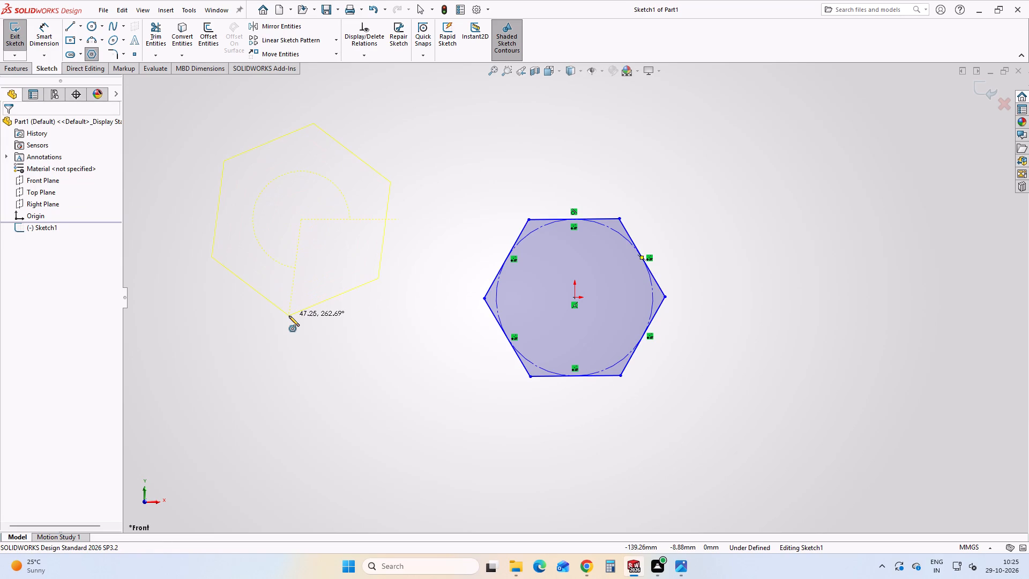
key(Escape)
key(Escape)
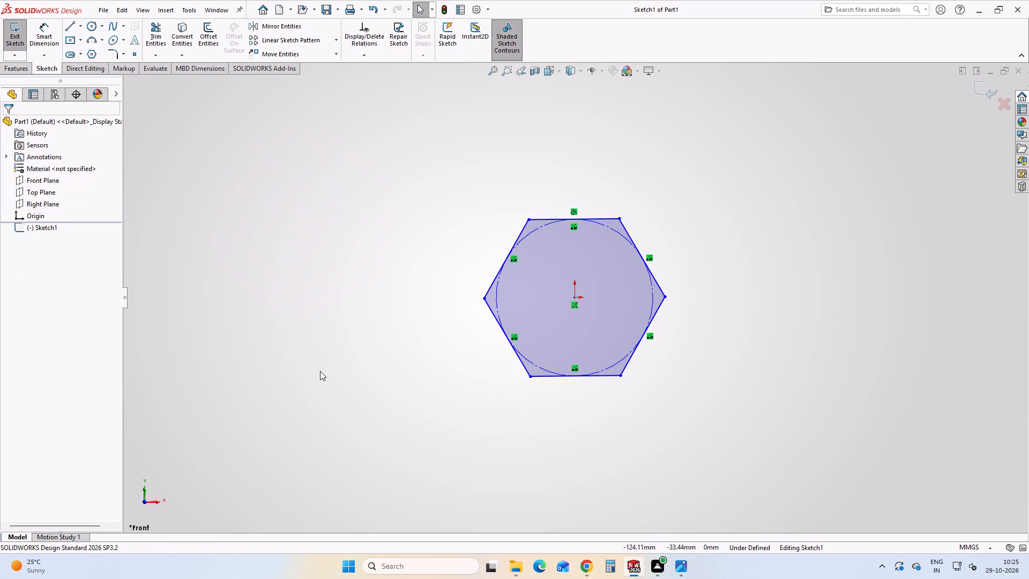
Dimension the distance between the hexagon's upper and lower flats and set it to 85 mm.
click(51, 34)
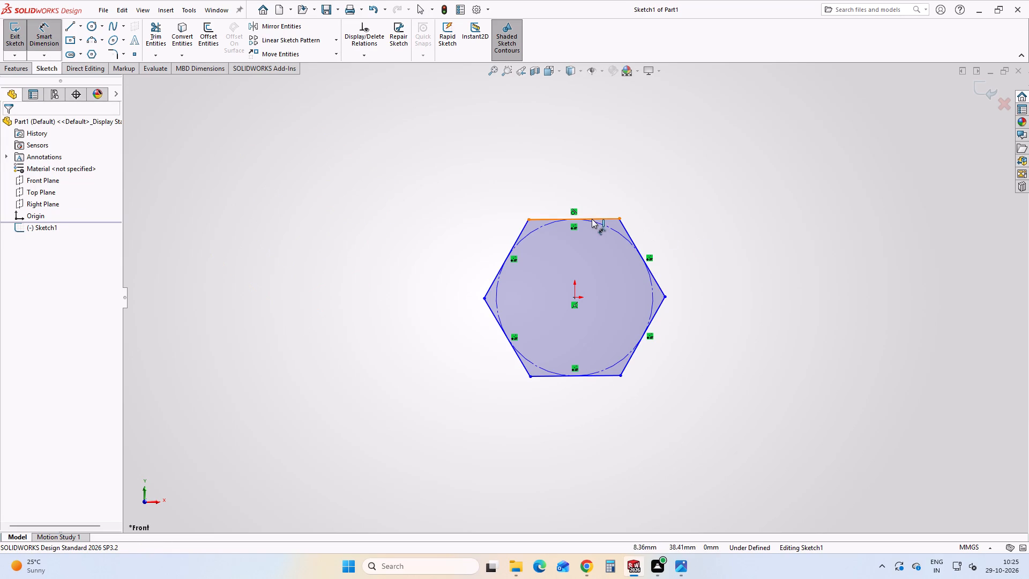
click(592, 219)
click(575, 377)
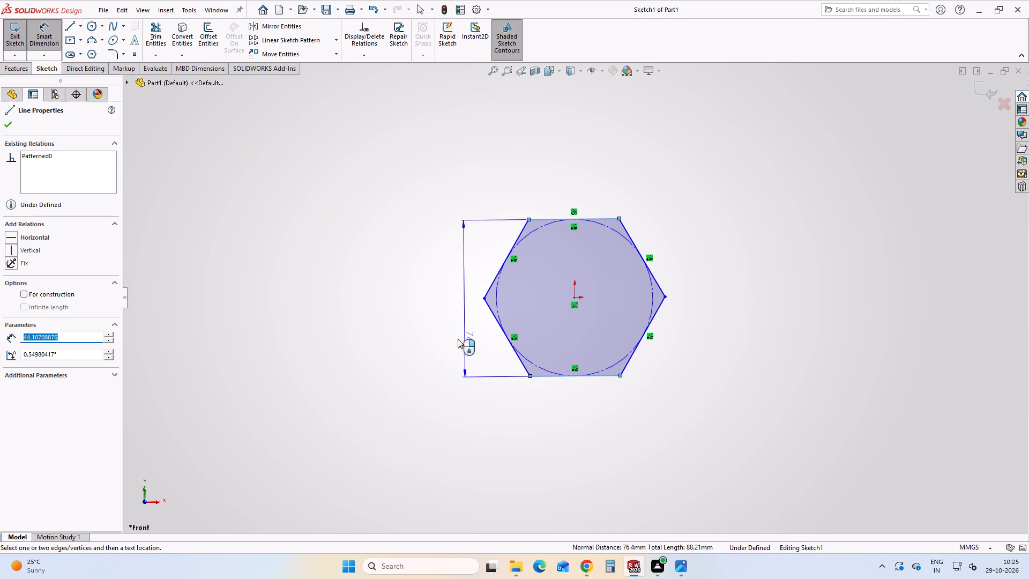
click(436, 329)
click(684, 574)
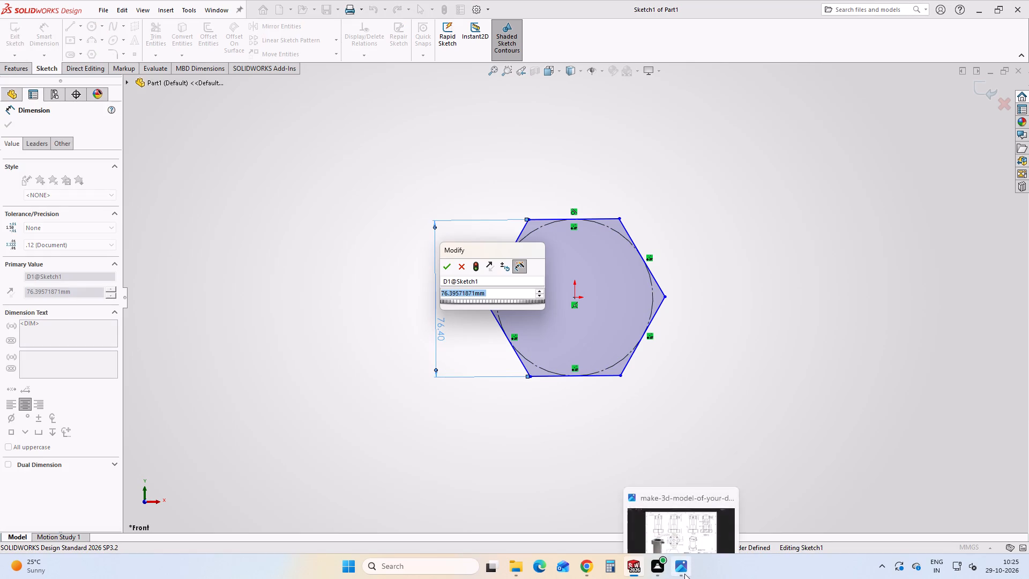
click(684, 574)
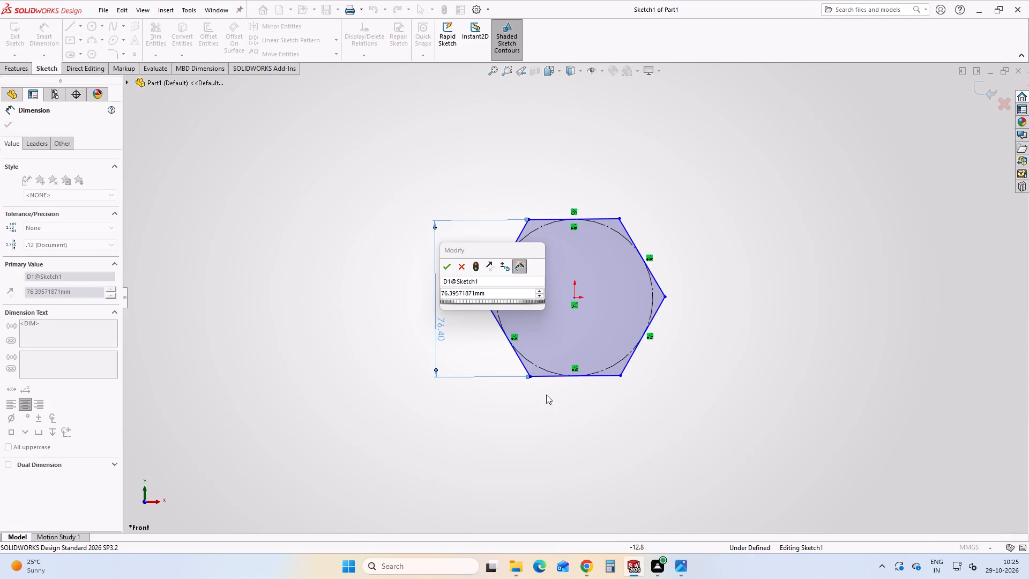
double_click(494, 294)
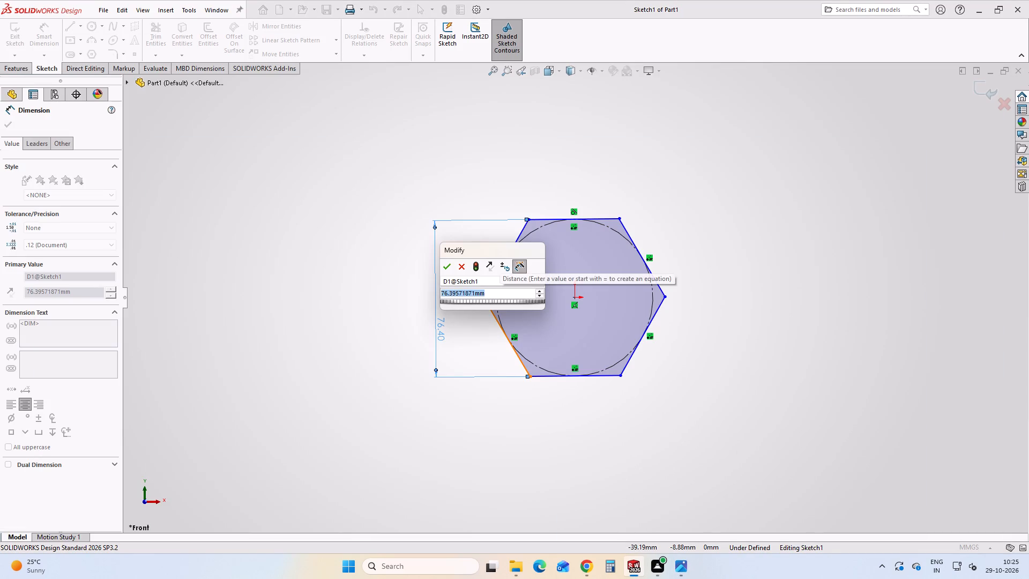
text(85)
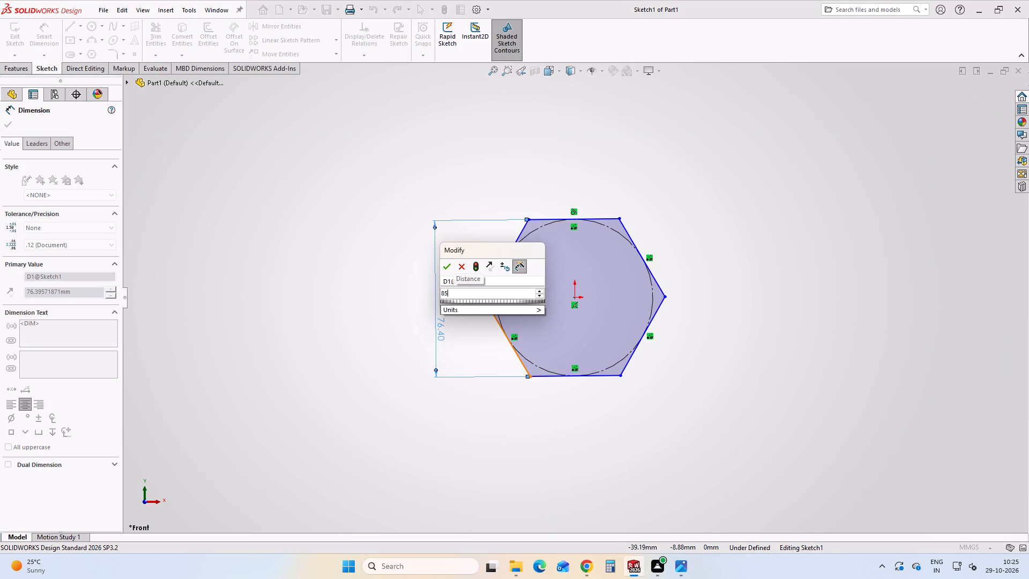
key(Return)
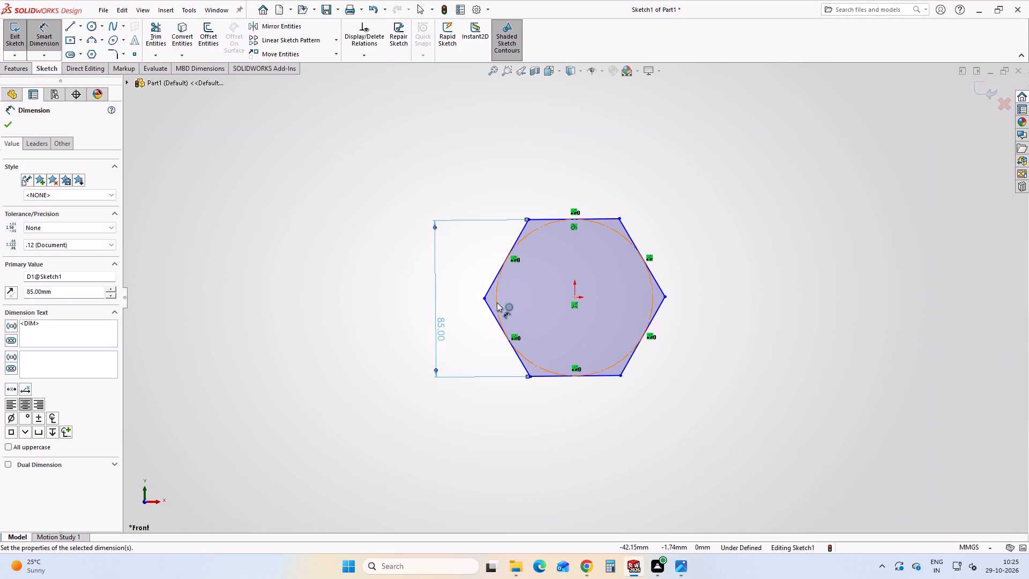
drag(443, 331, 443, 309)
click(366, 350)
scroll(413, 317, down, 6)
scroll(588, 314, up, 7)
click(448, 324)
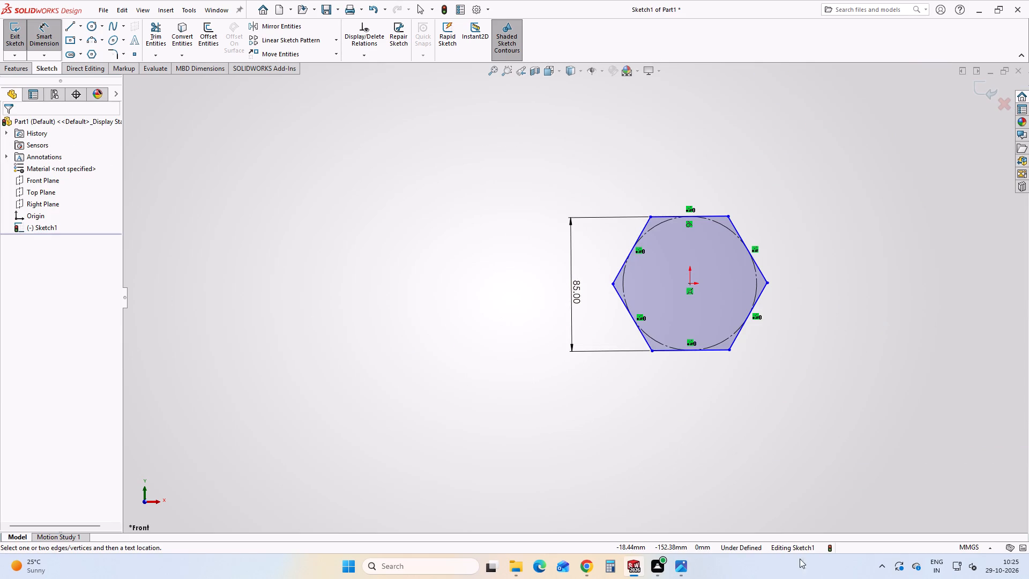
Extrude the hexagon sketch as a blind boss 25 mm deep, checking the base height on the Pressure Coupling drawing.
click(675, 578)
click(675, 578)
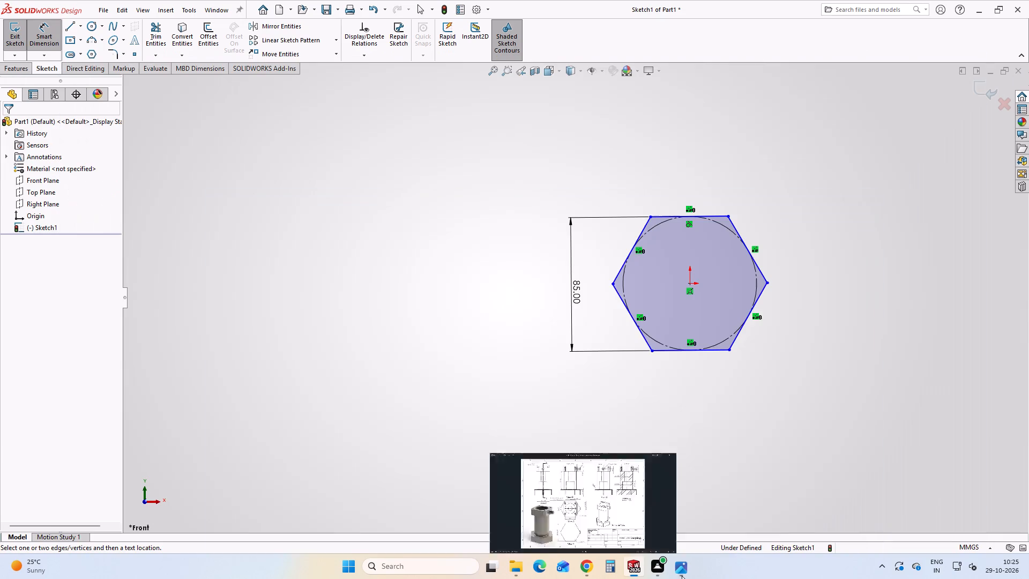
click(26, 68)
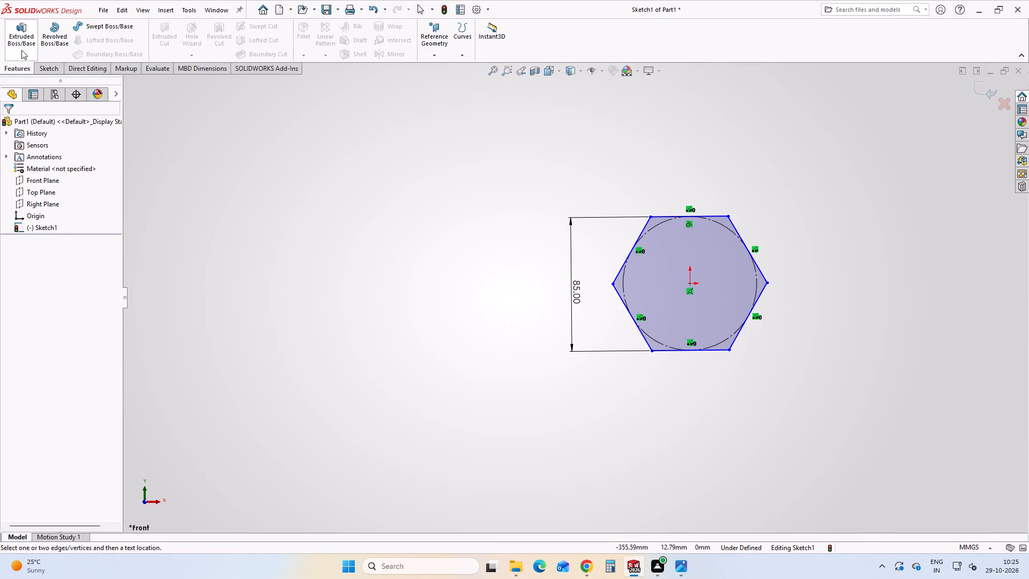
click(21, 48)
middle_drag(502, 353, 506, 276)
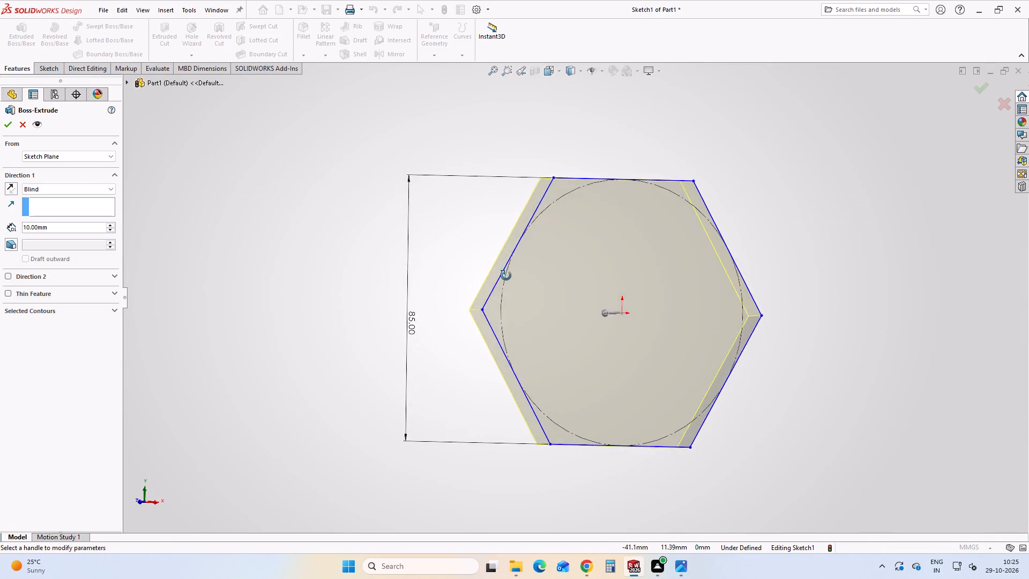
middle_drag(506, 276, 634, 233)
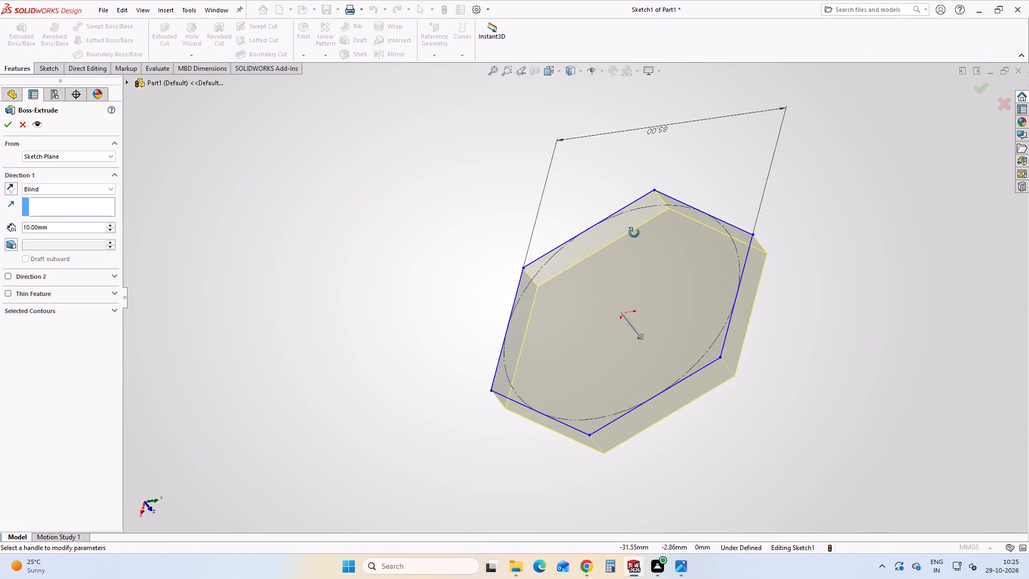
middle_drag(634, 233, 597, 171)
scroll(724, 373, up, 1)
middle_drag(724, 373, 704, 199)
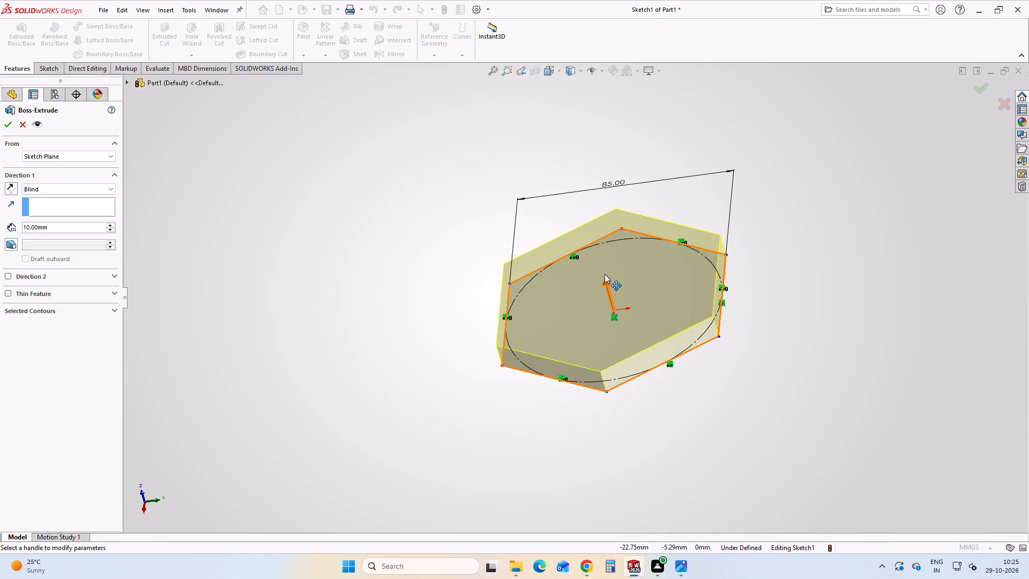
drag(604, 276, 599, 252)
click(681, 574)
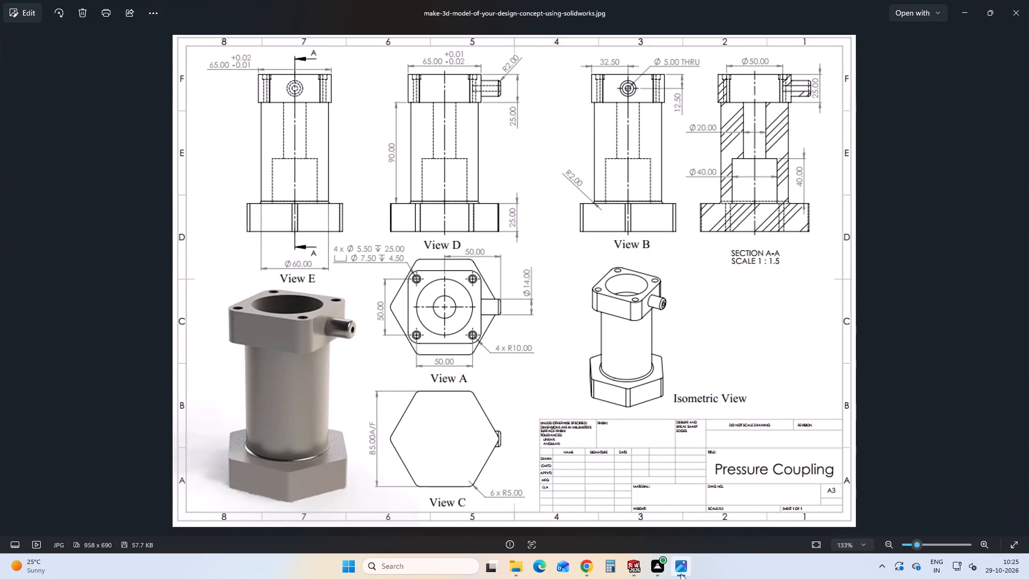
click(681, 574)
click(60, 233)
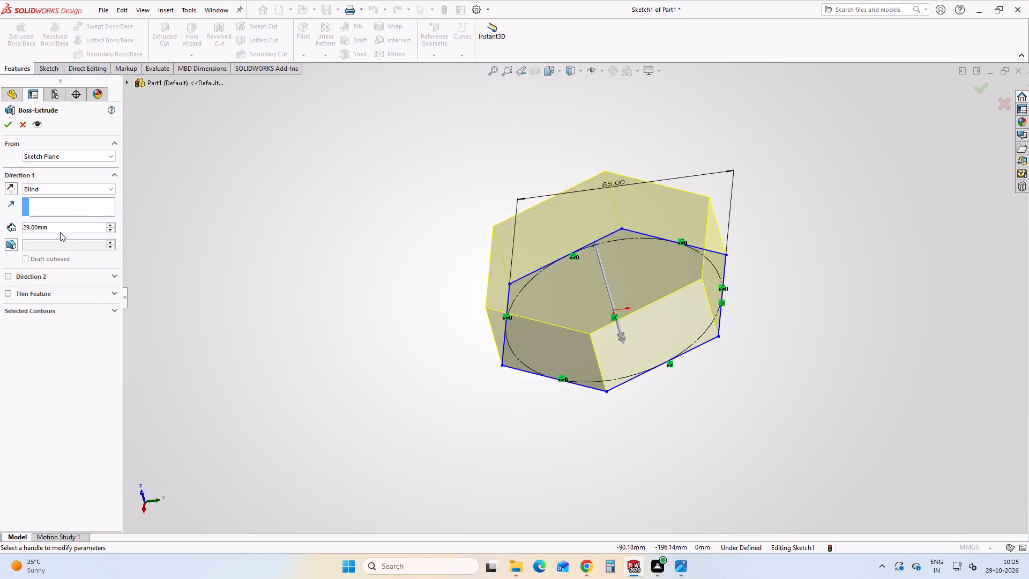
click(60, 228)
click(60, 228)
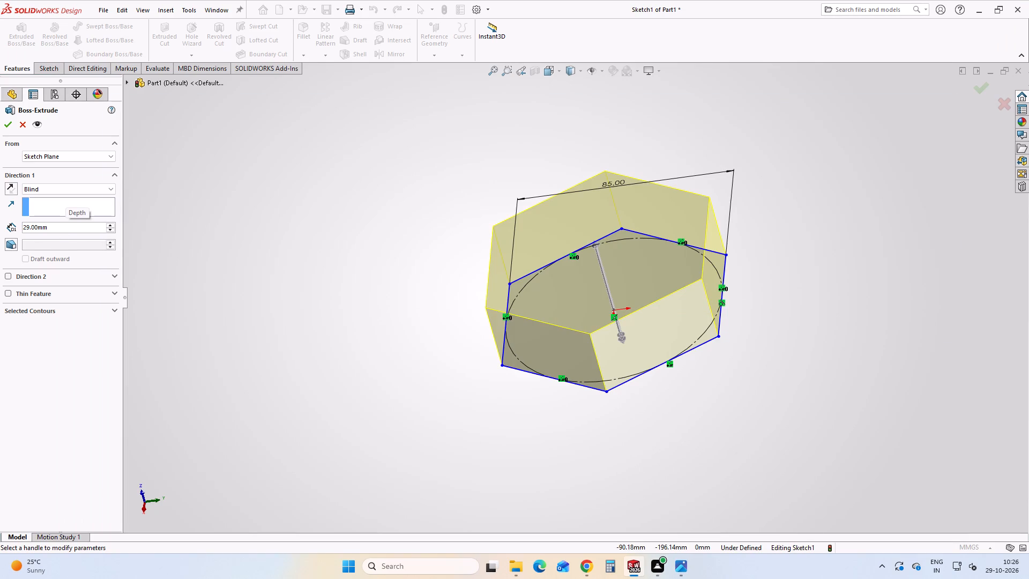
double_click(60, 228)
text(25)
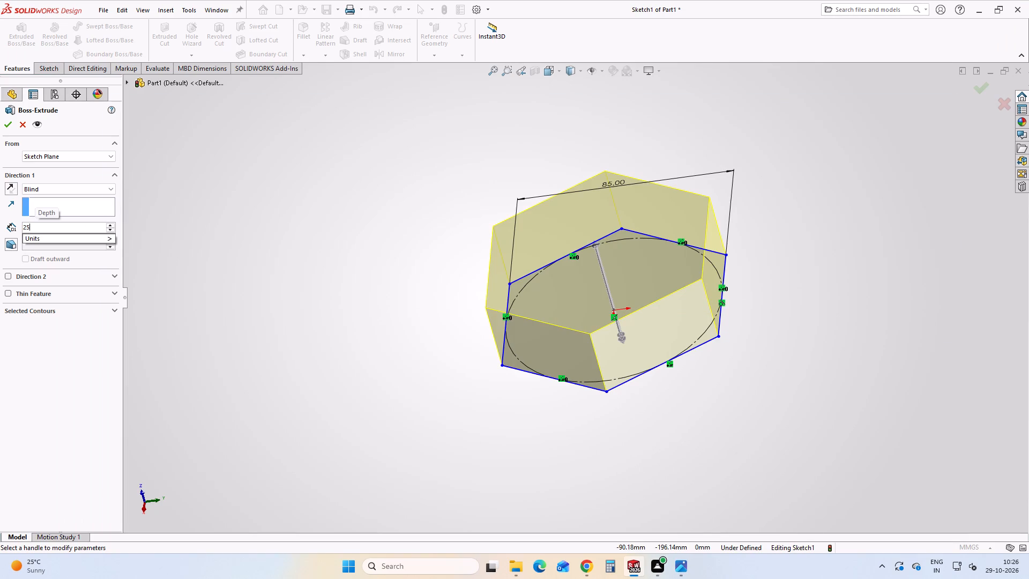
key(Return)
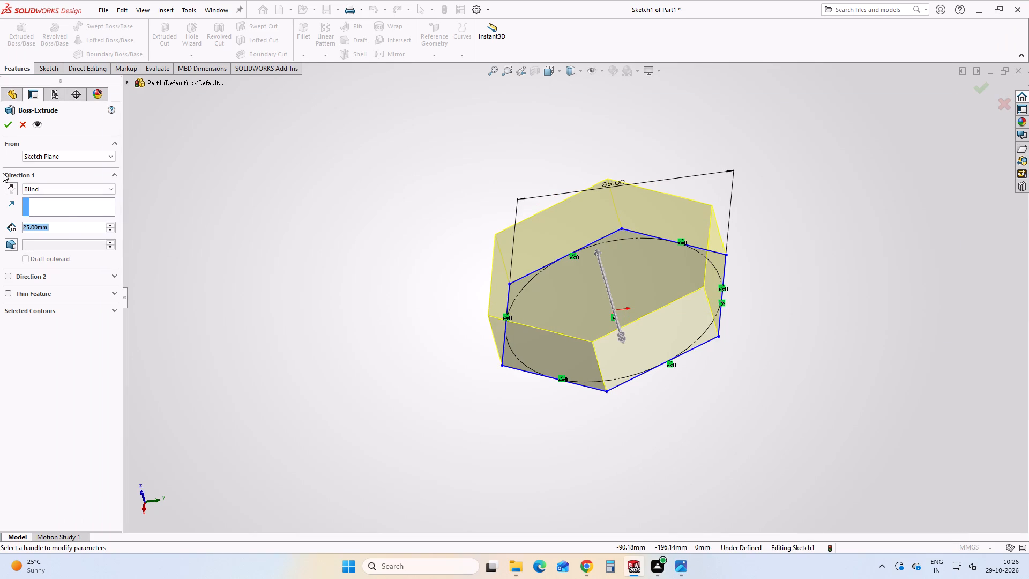
click(8, 129)
click(353, 286)
On the upper hexagonal face of the base, sketch a circle centred on the origin with a radius of about 38 mm.
scroll(702, 392, up, 2)
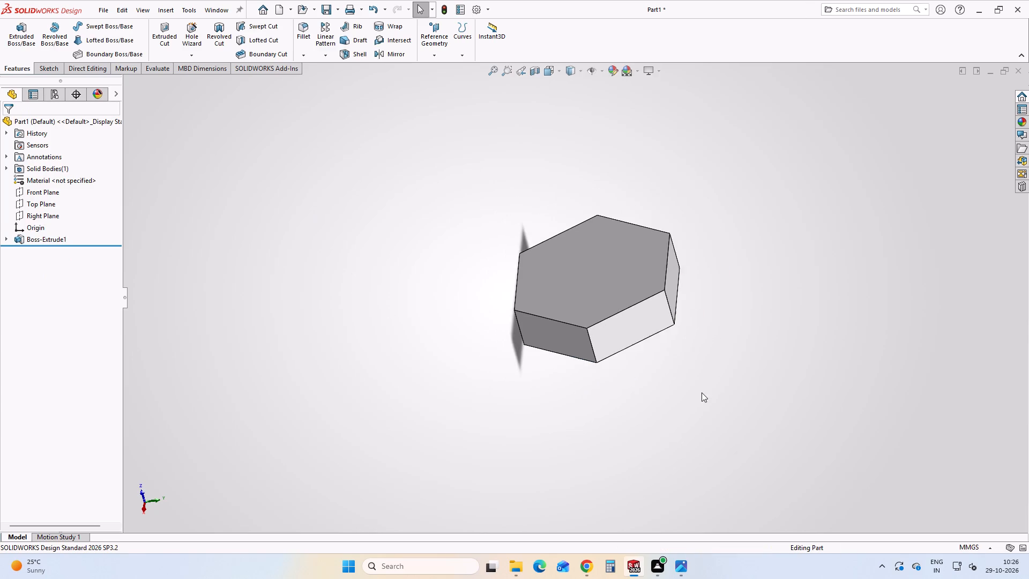
middle_drag(695, 375, 753, 285)
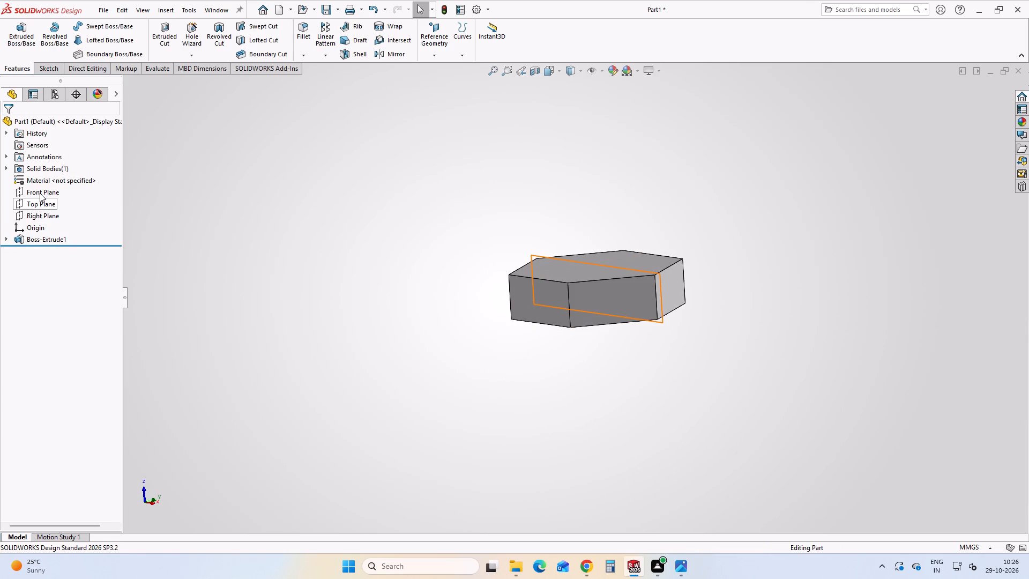
click(40, 193)
click(249, 315)
scroll(550, 303, up, 3)
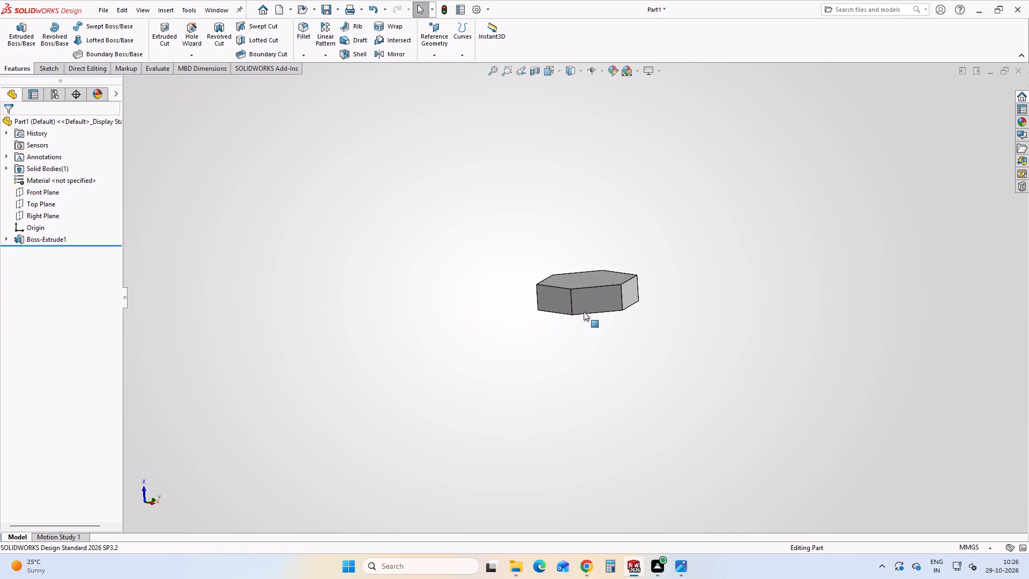
middle_drag(585, 310, 591, 264)
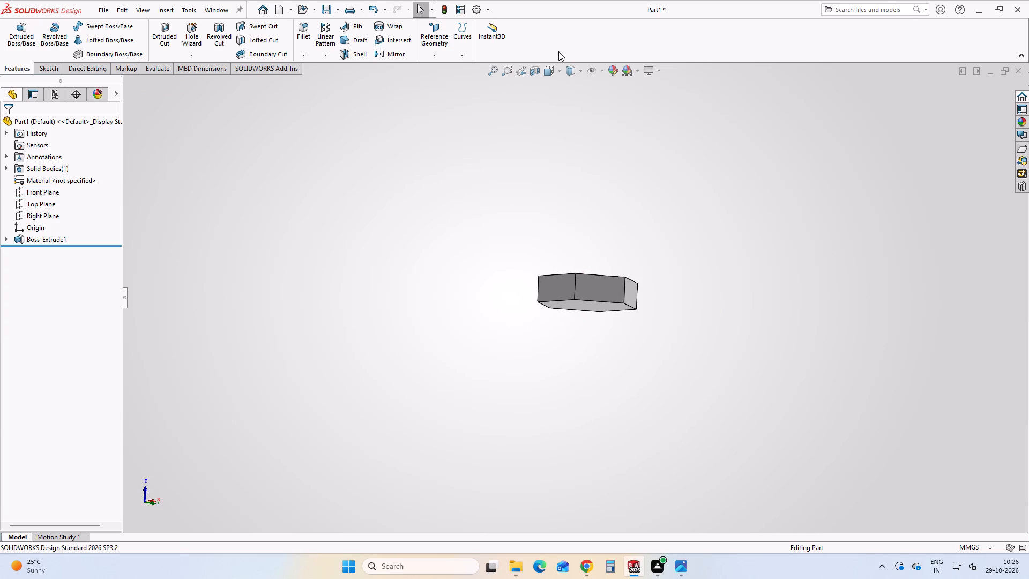
click(553, 68)
click(484, 367)
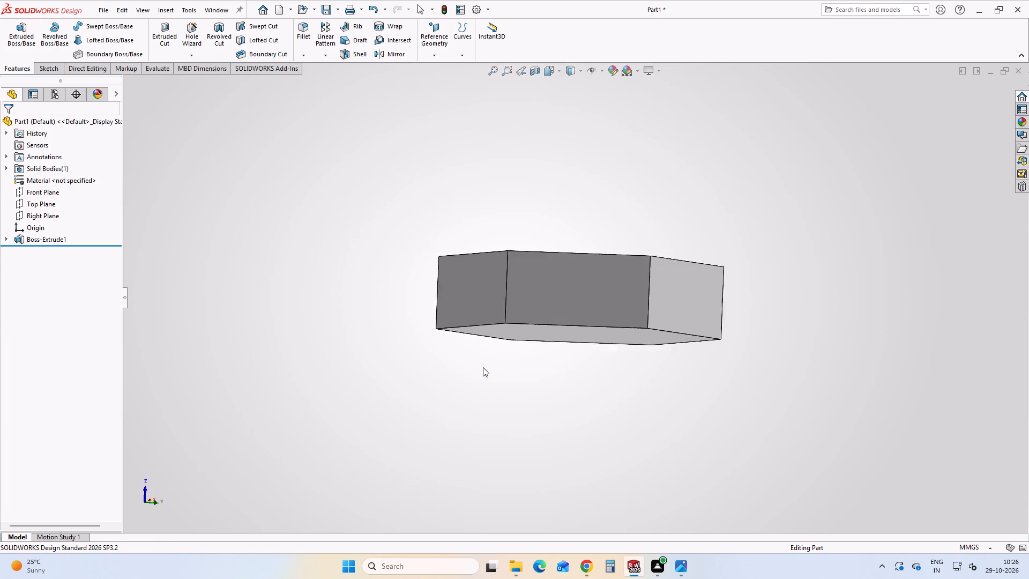
scroll(547, 465, up, 3)
middle_drag(569, 331, 572, 421)
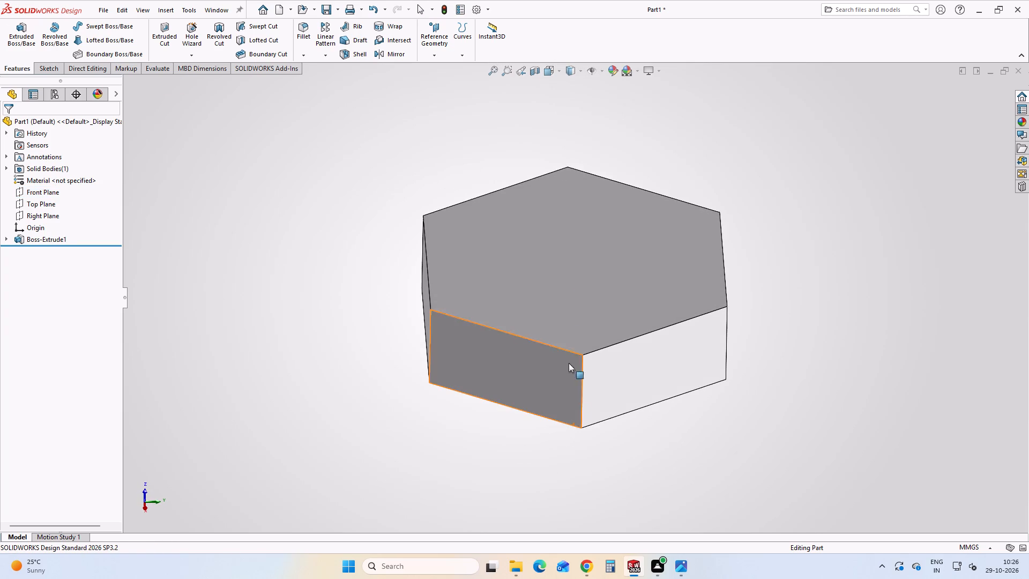
click(559, 265)
click(610, 236)
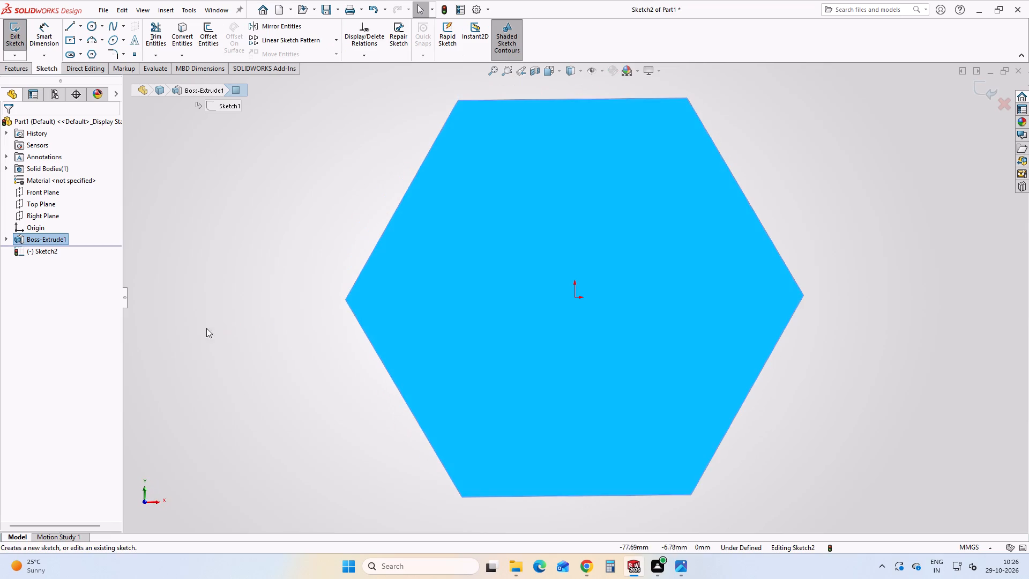
click(203, 325)
click(91, 26)
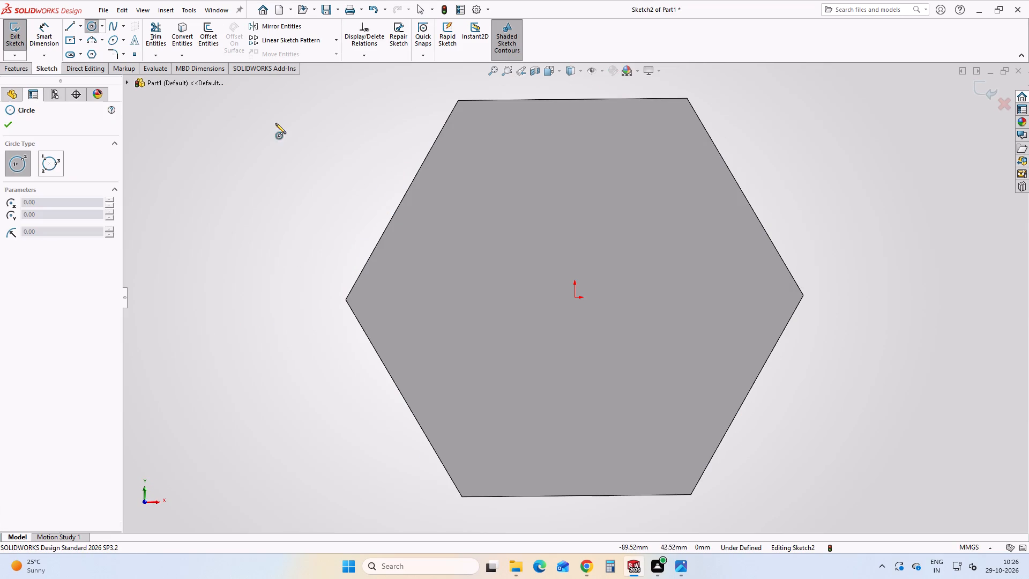
click(576, 296)
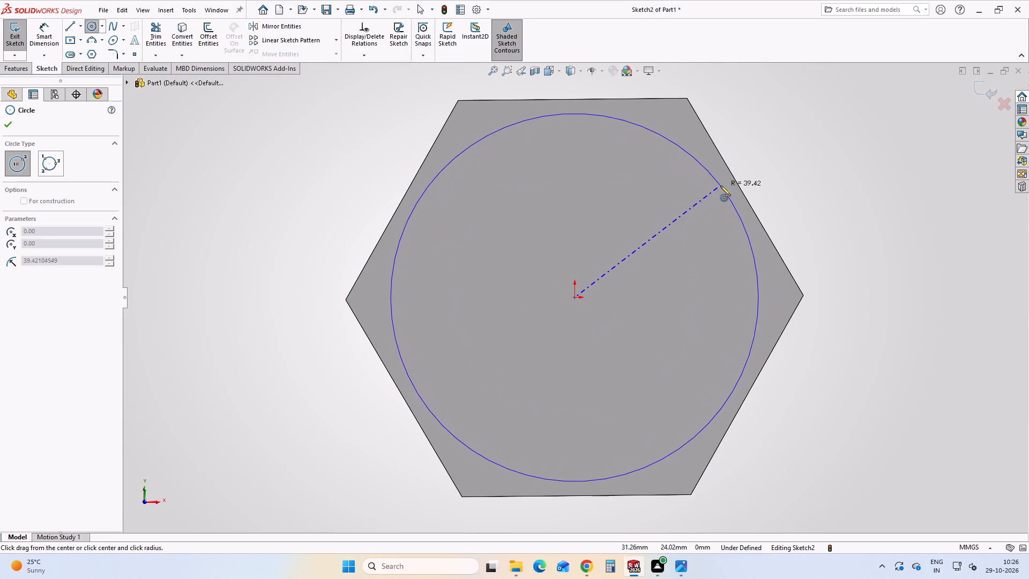
click(714, 190)
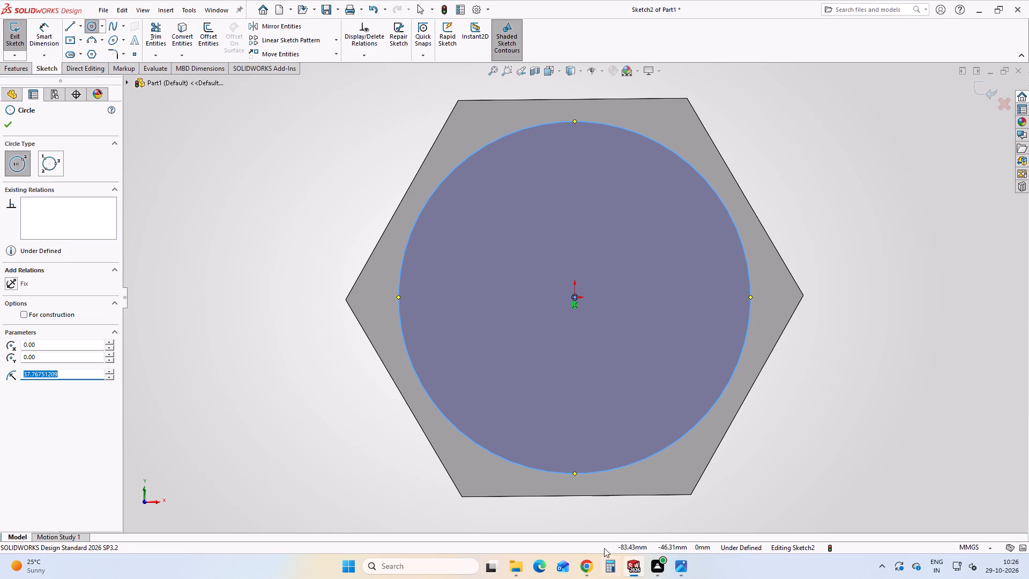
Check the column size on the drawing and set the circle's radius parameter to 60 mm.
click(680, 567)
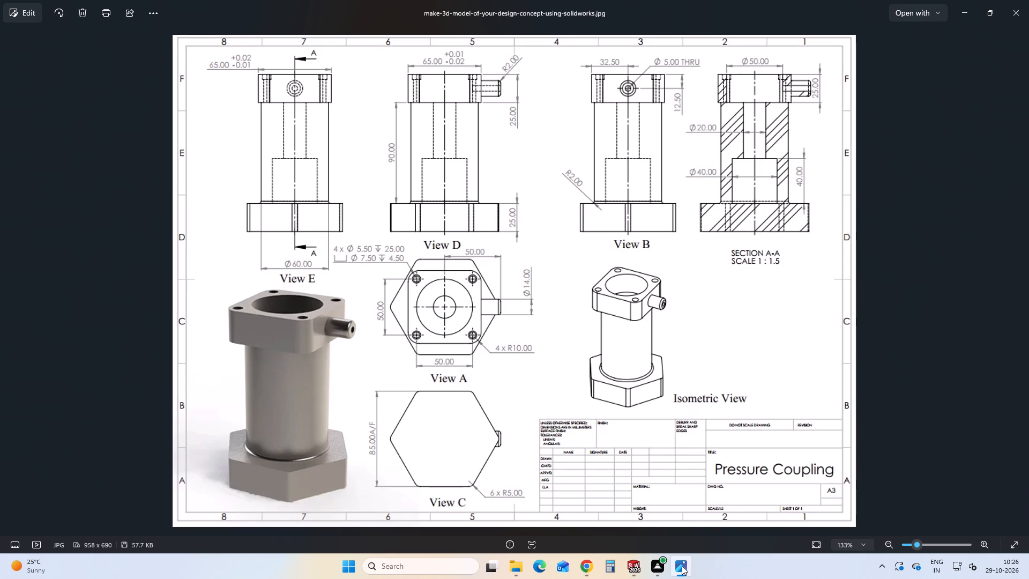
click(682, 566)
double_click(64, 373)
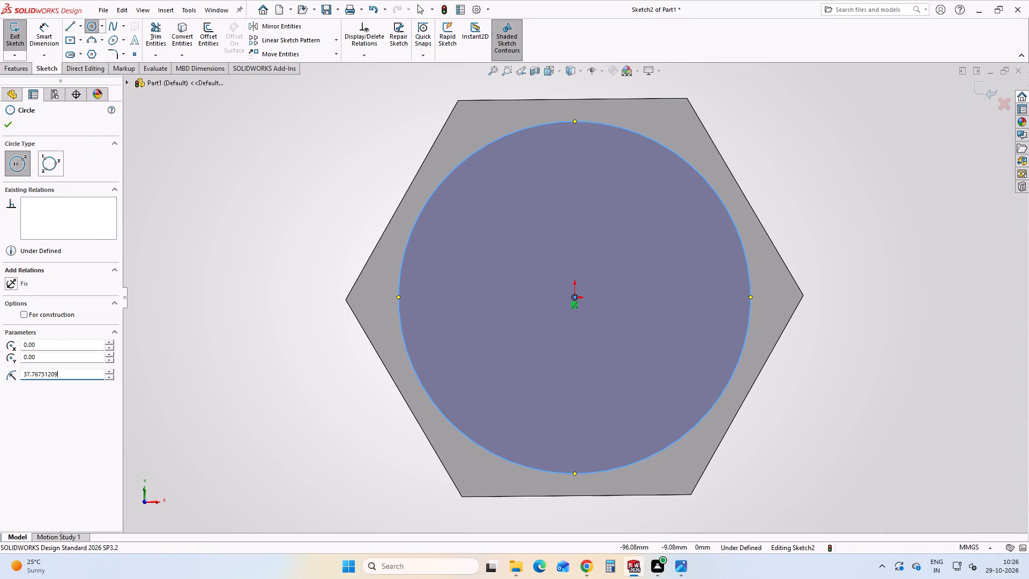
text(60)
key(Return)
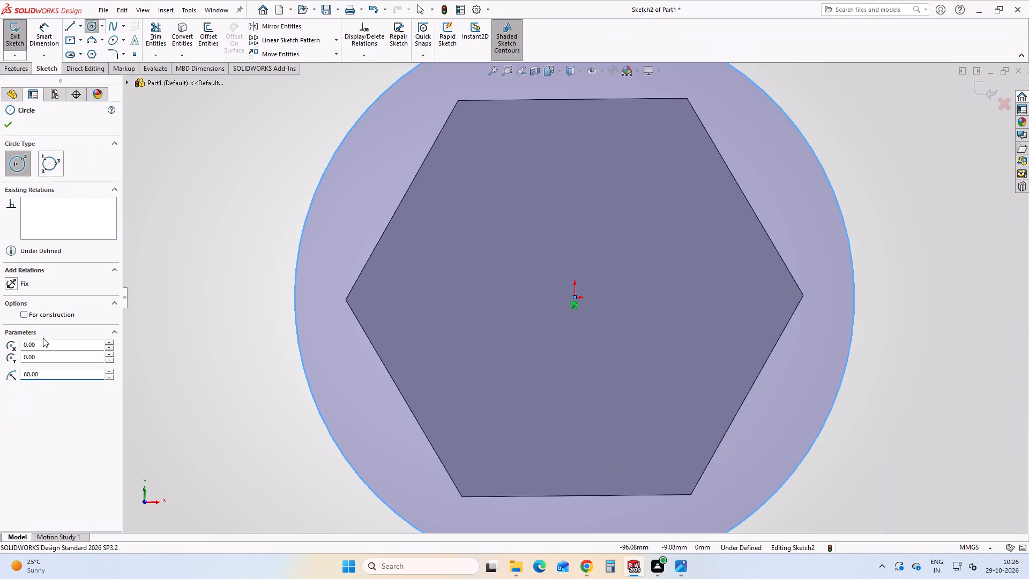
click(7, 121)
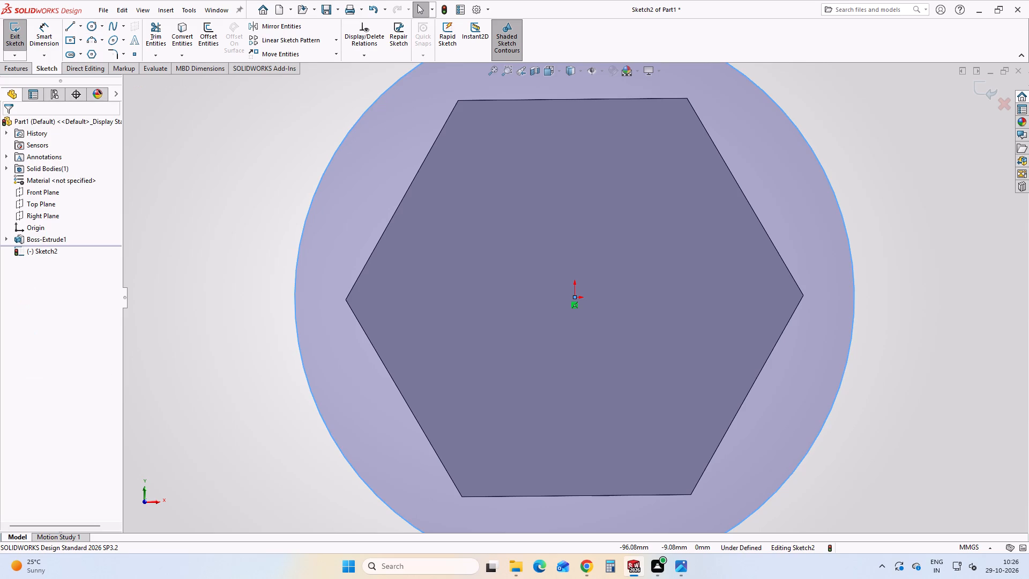
Dimension the circle's diameter and set it to 60 mm.
click(47, 49)
scroll(743, 170, up, 4)
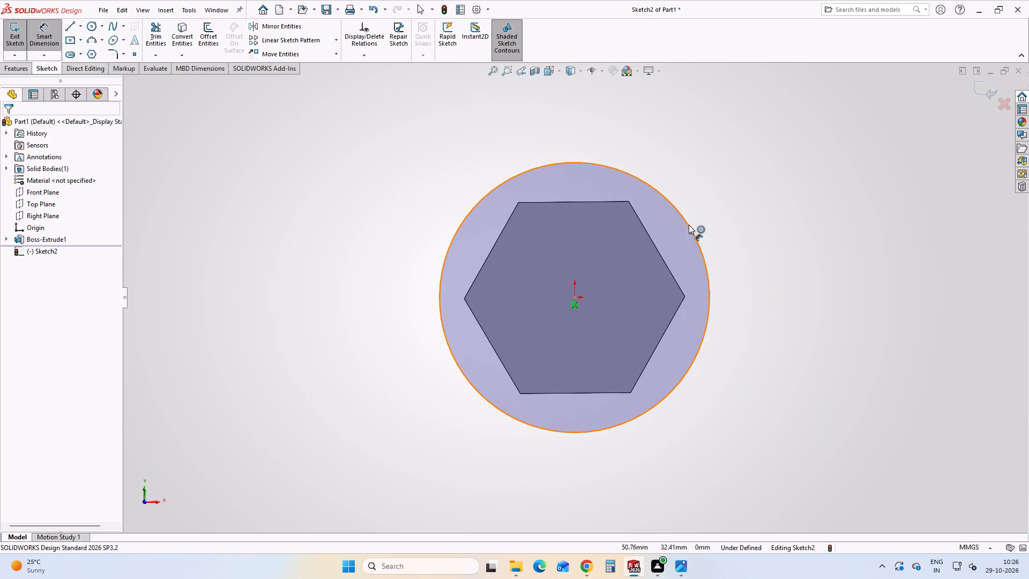
click(689, 225)
click(725, 153)
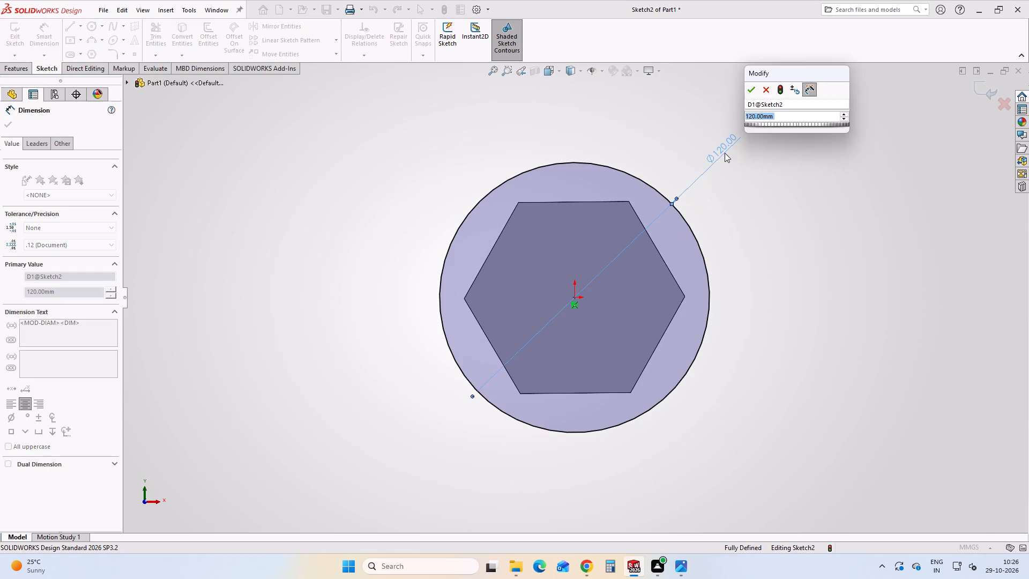
text(60)
key(Return)
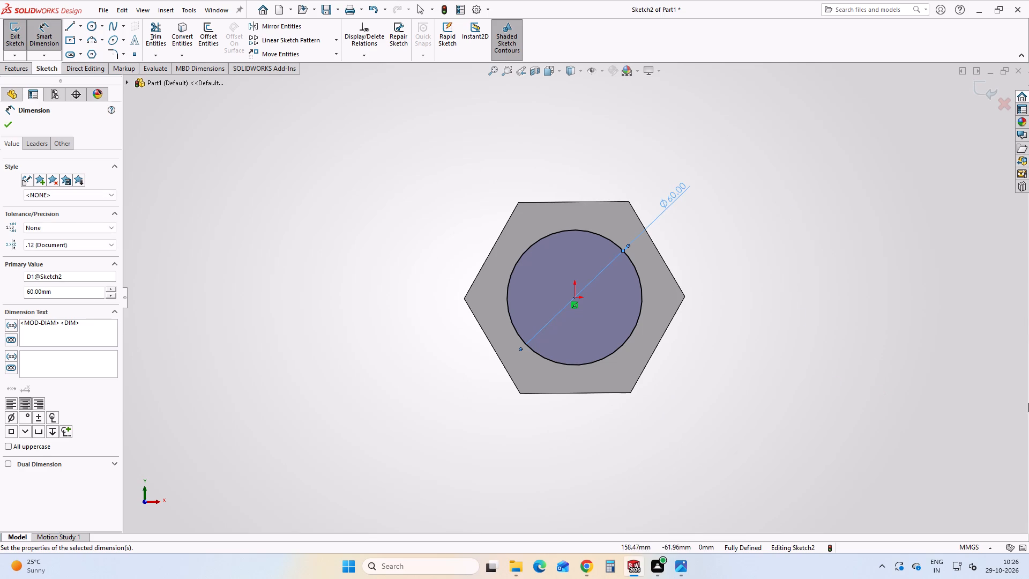
click(12, 126)
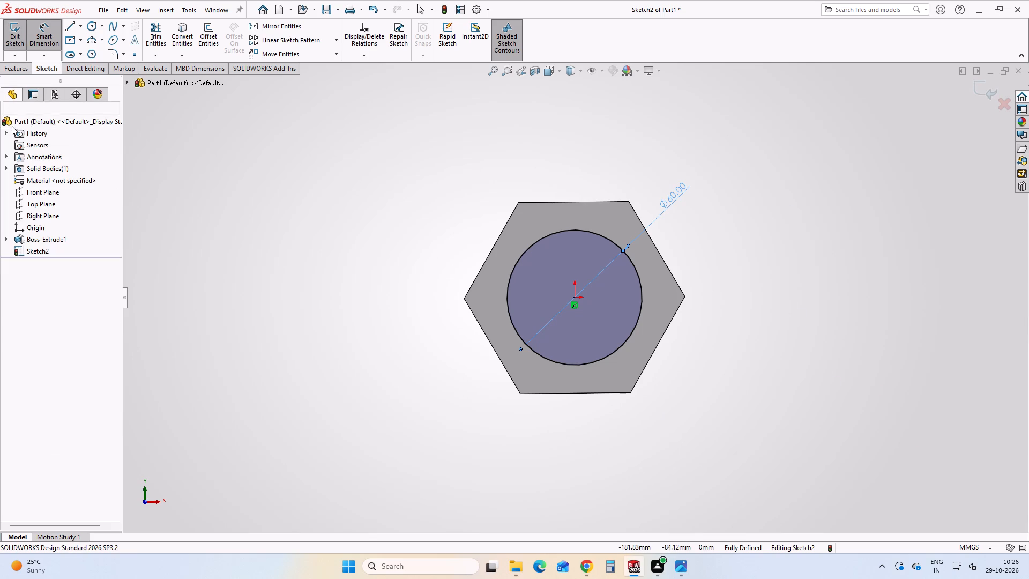
Extrude the 60 mm circle as a blind boss 90 mm deep, checking the column height on the Pressure Coupling drawing.
scroll(615, 225, down, 1)
middle_drag(598, 283, 590, 207)
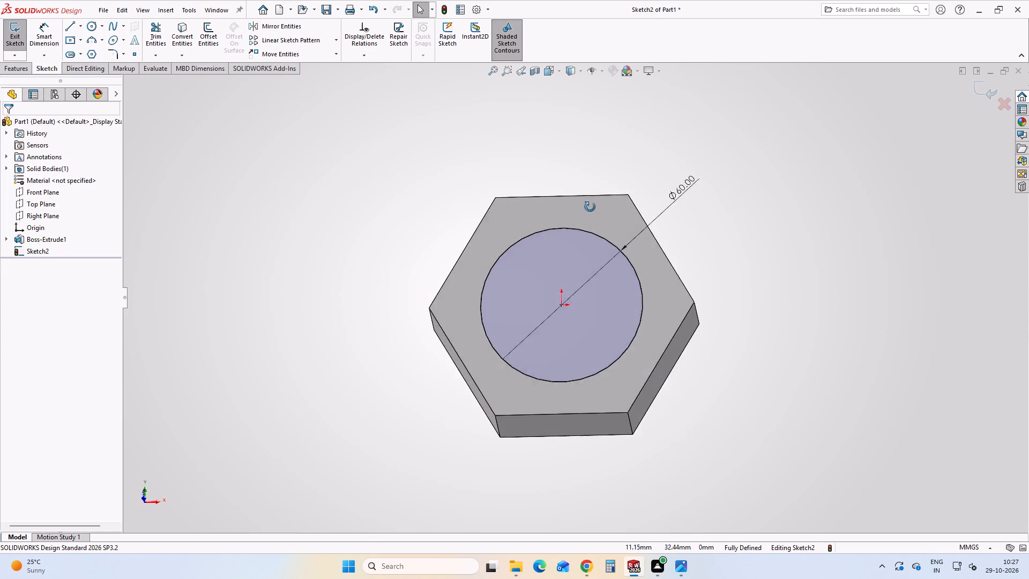
middle_drag(590, 207, 592, 136)
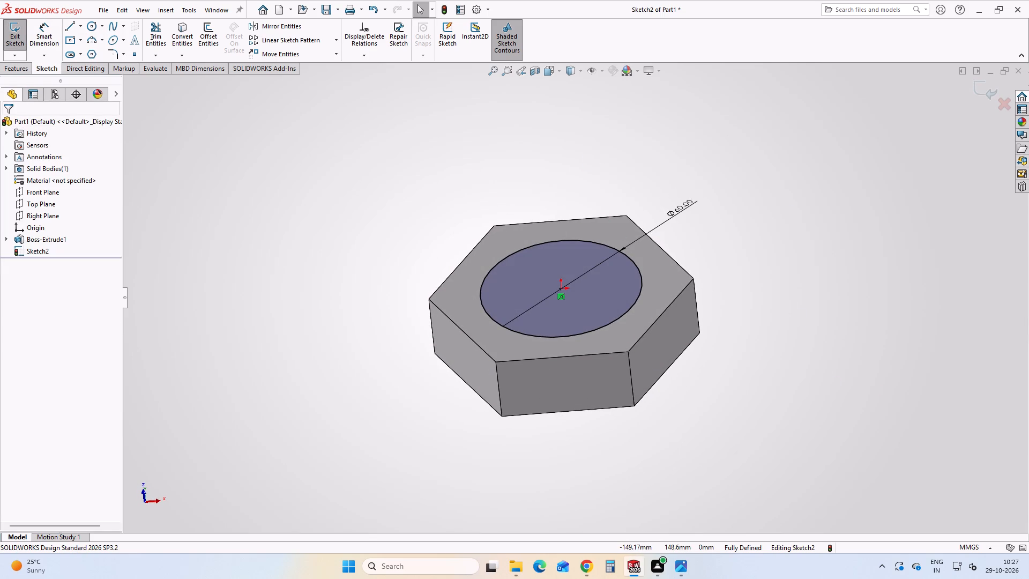
click(26, 70)
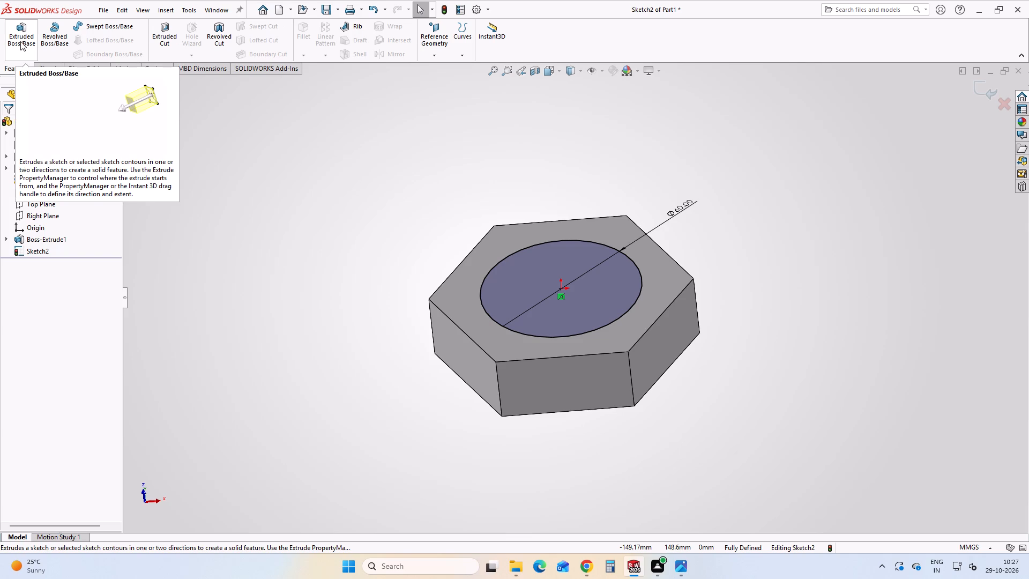
click(19, 47)
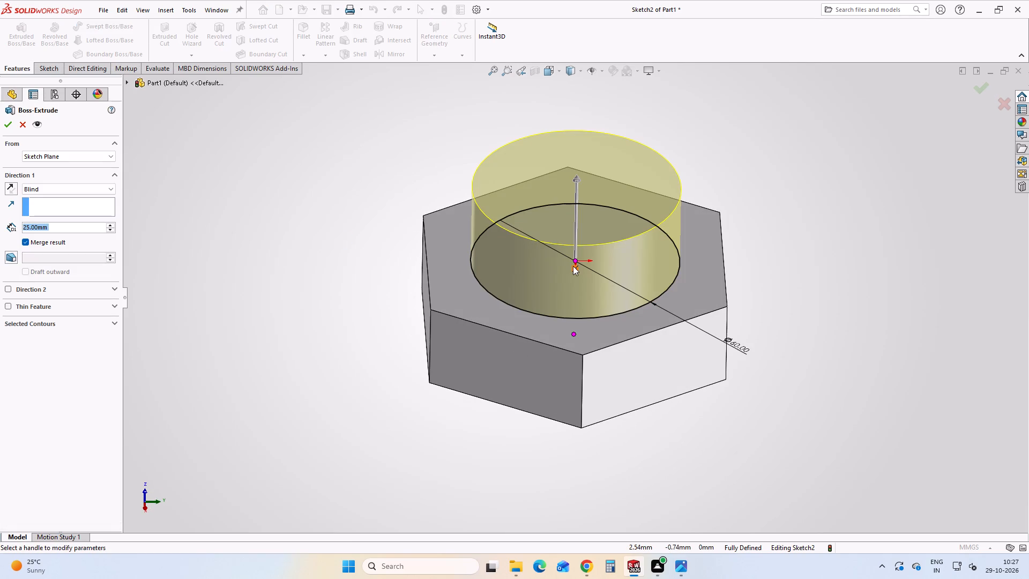
scroll(573, 266, up, 3)
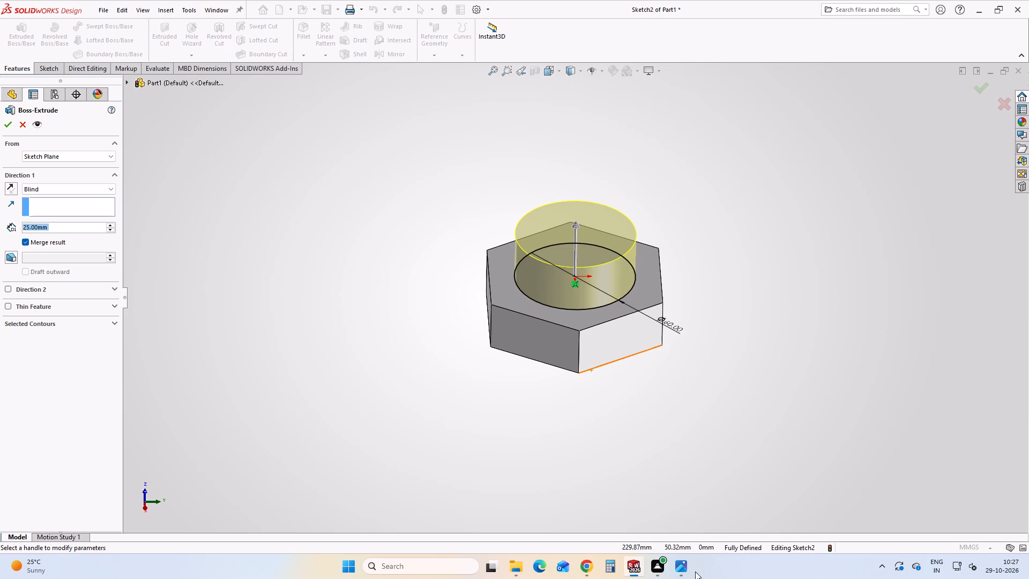
click(683, 566)
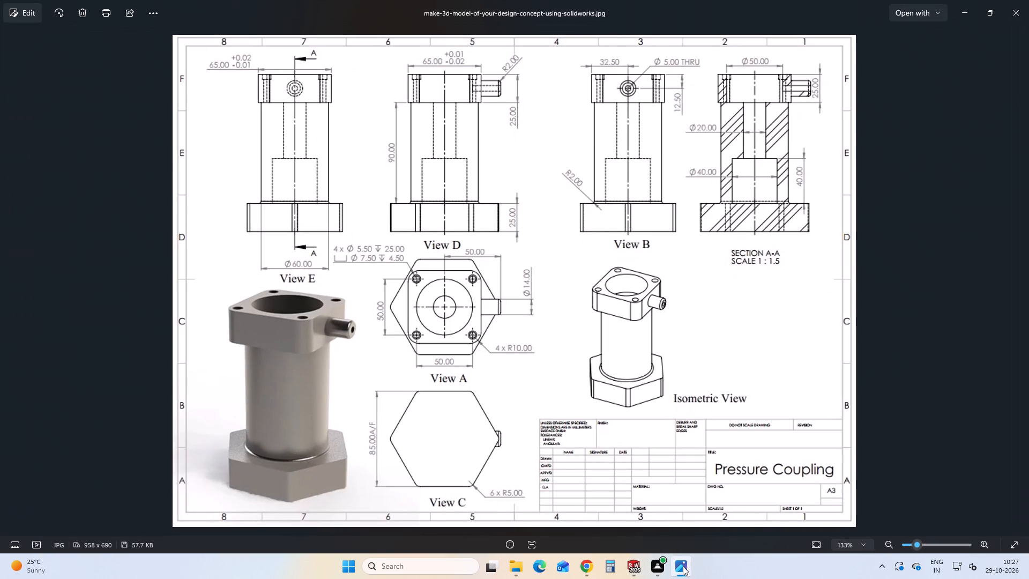
click(683, 566)
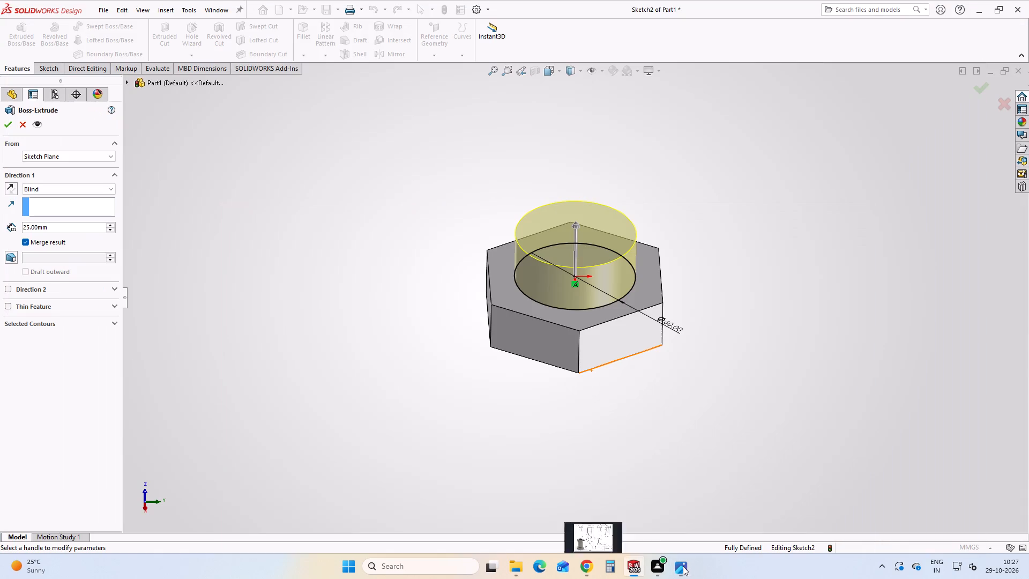
double_click(57, 222)
click(54, 228)
double_click(54, 228)
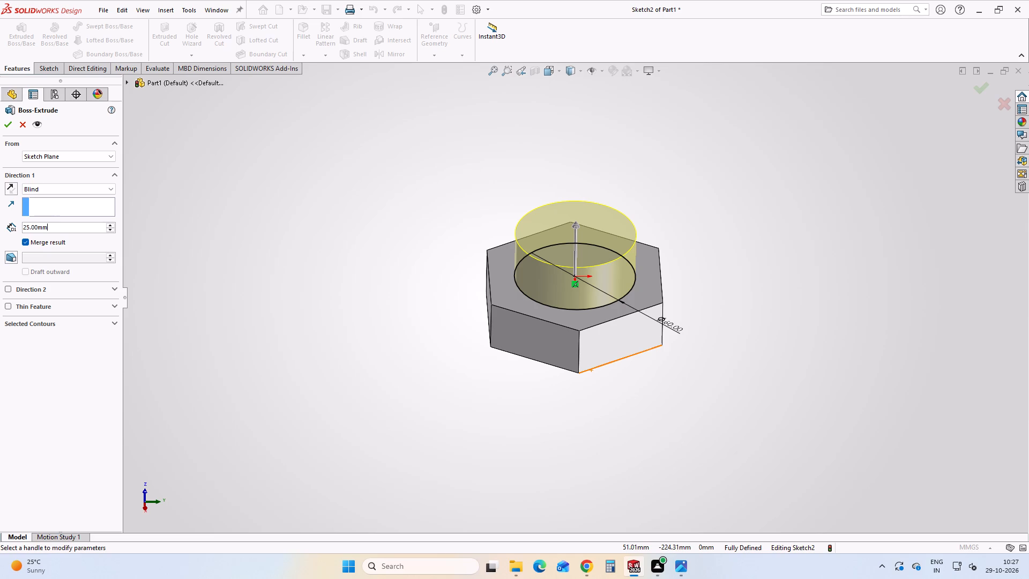
text(90)
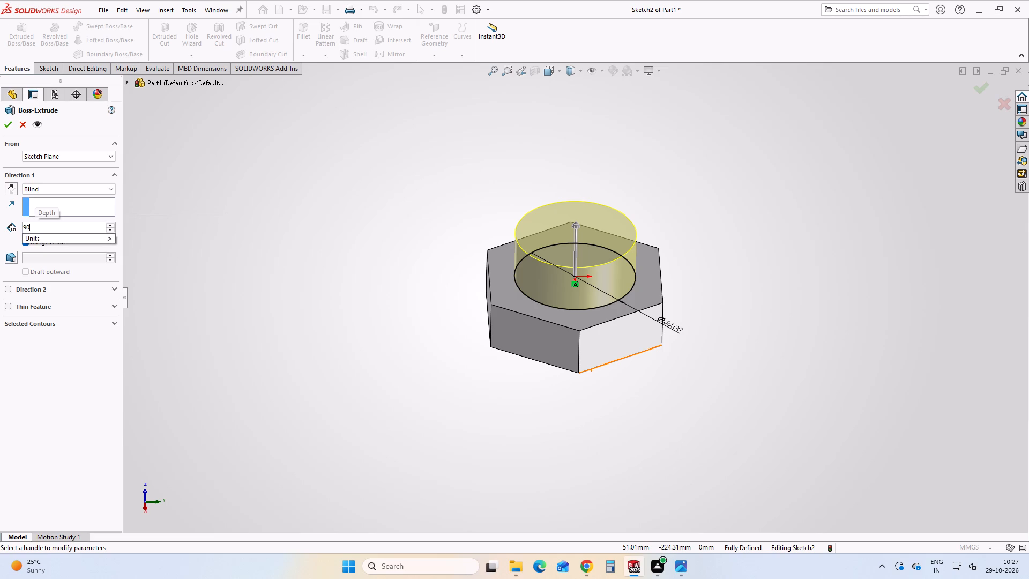
key(shift+Return)
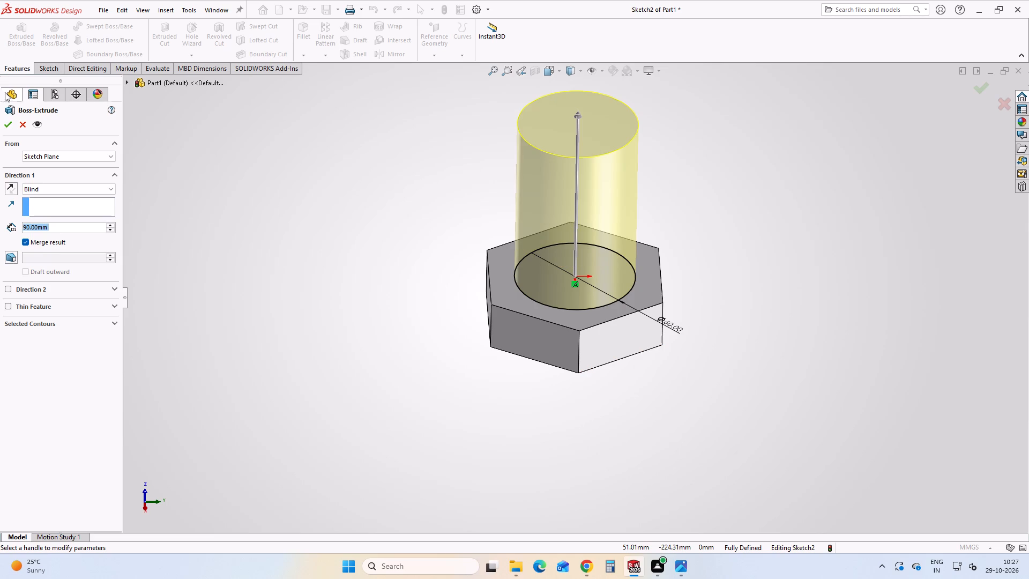
click(13, 122)
click(202, 217)
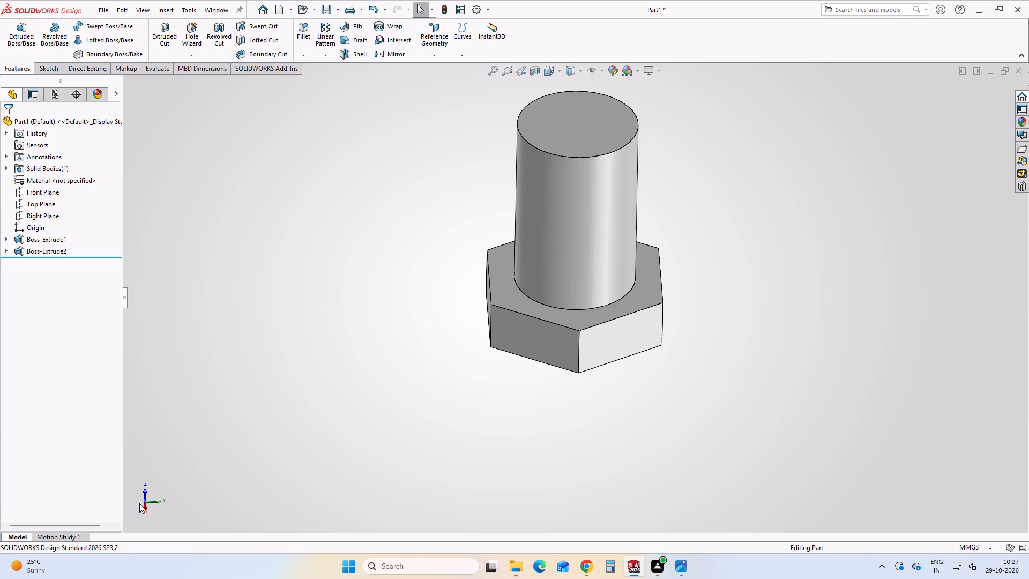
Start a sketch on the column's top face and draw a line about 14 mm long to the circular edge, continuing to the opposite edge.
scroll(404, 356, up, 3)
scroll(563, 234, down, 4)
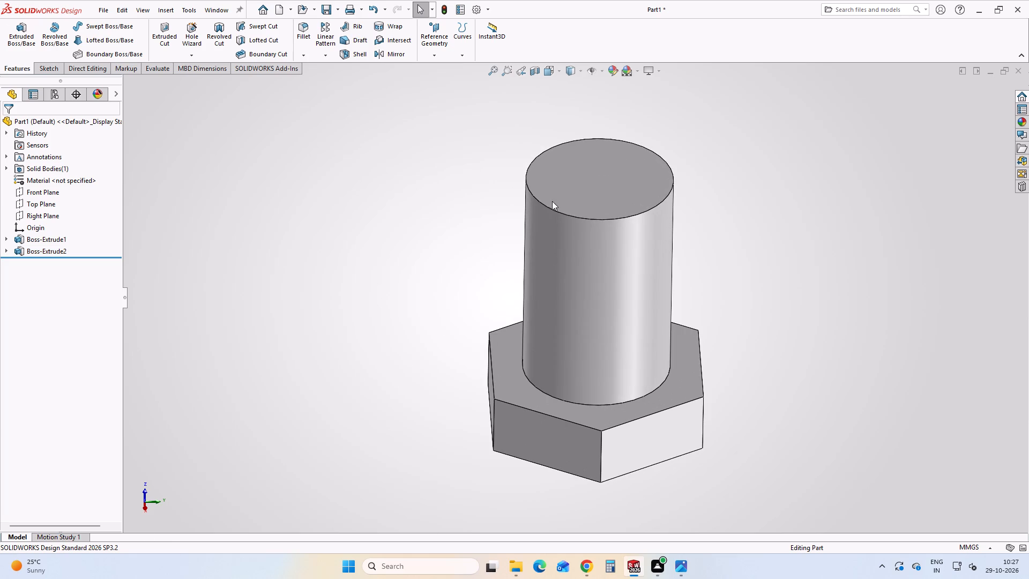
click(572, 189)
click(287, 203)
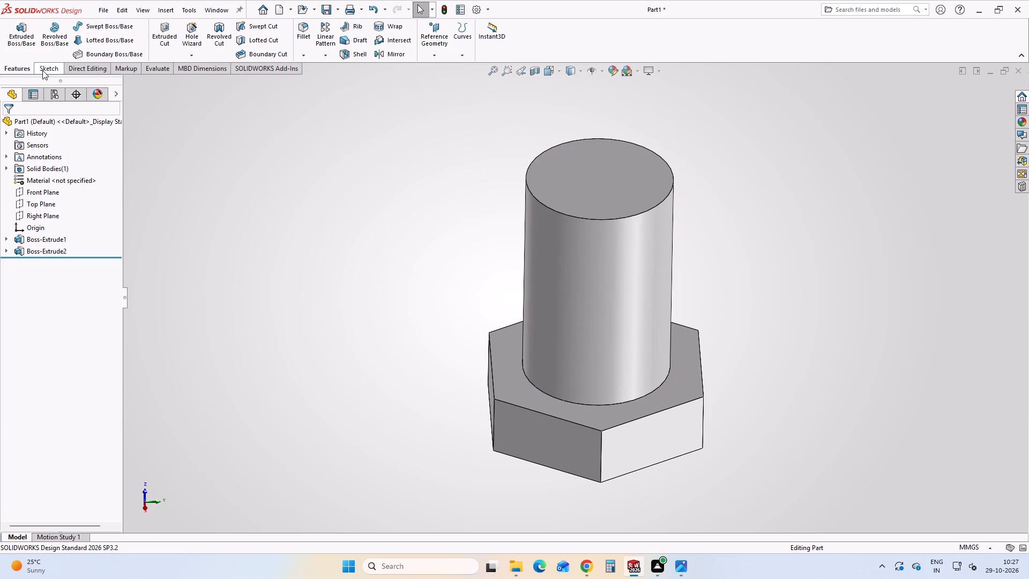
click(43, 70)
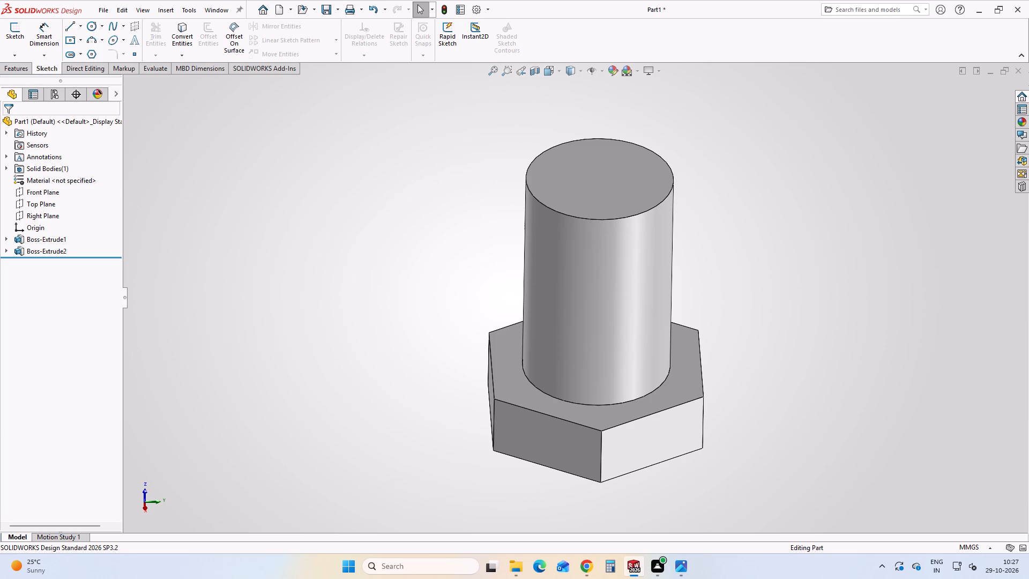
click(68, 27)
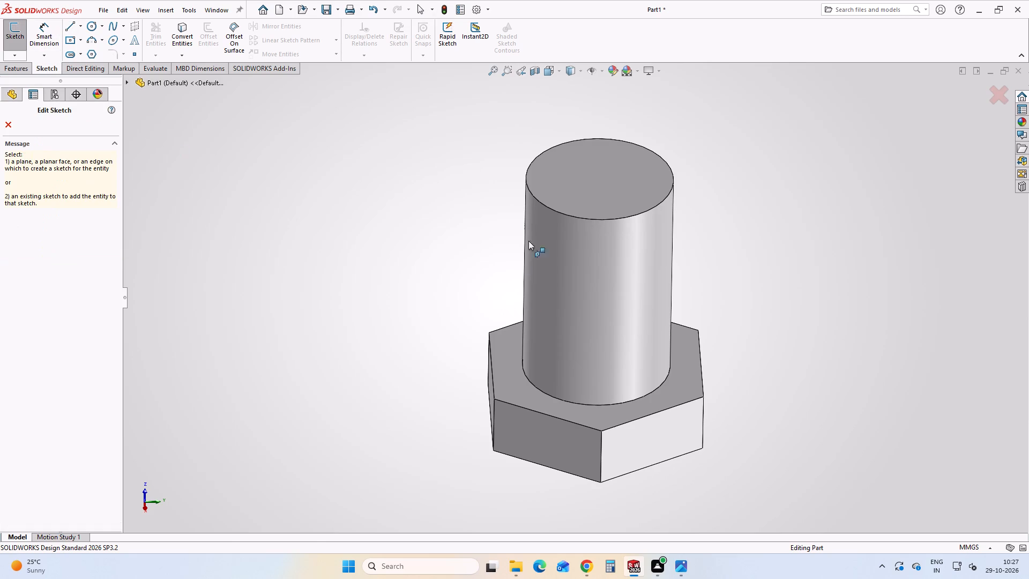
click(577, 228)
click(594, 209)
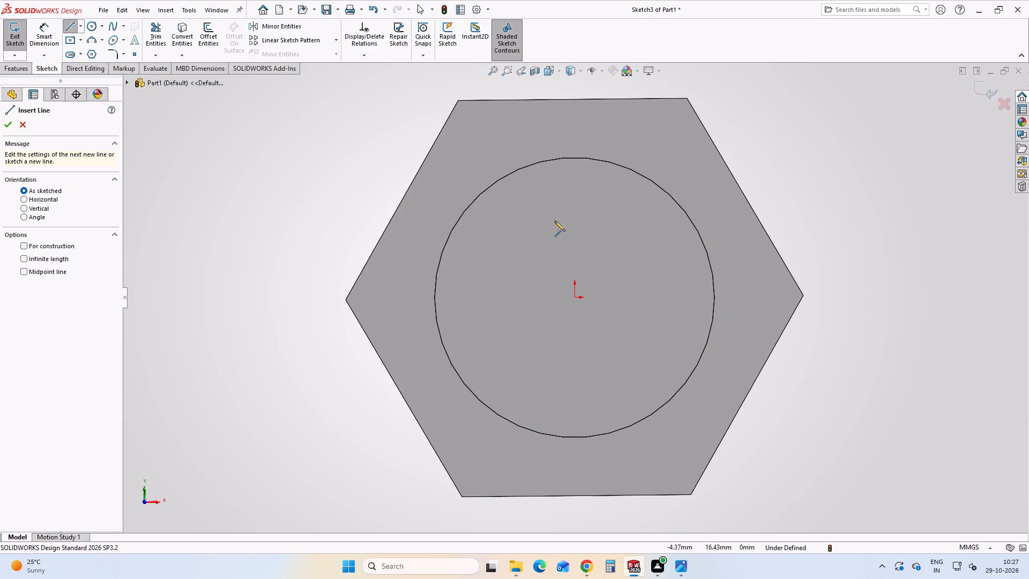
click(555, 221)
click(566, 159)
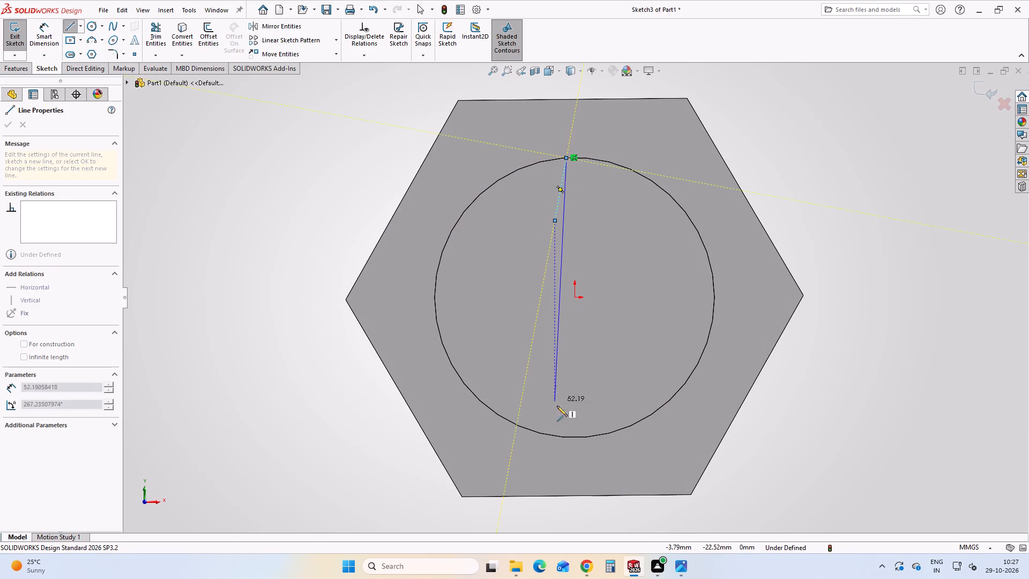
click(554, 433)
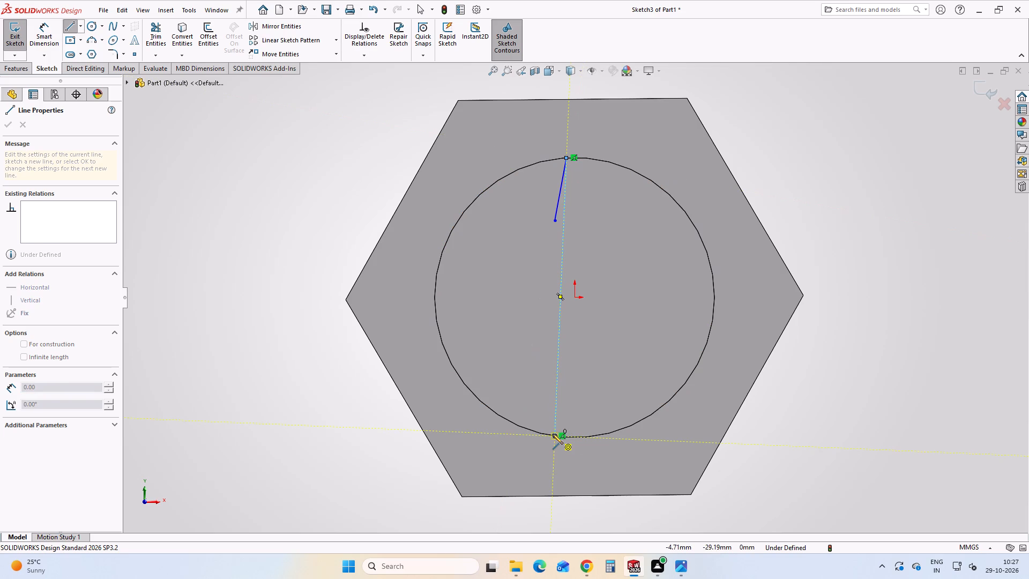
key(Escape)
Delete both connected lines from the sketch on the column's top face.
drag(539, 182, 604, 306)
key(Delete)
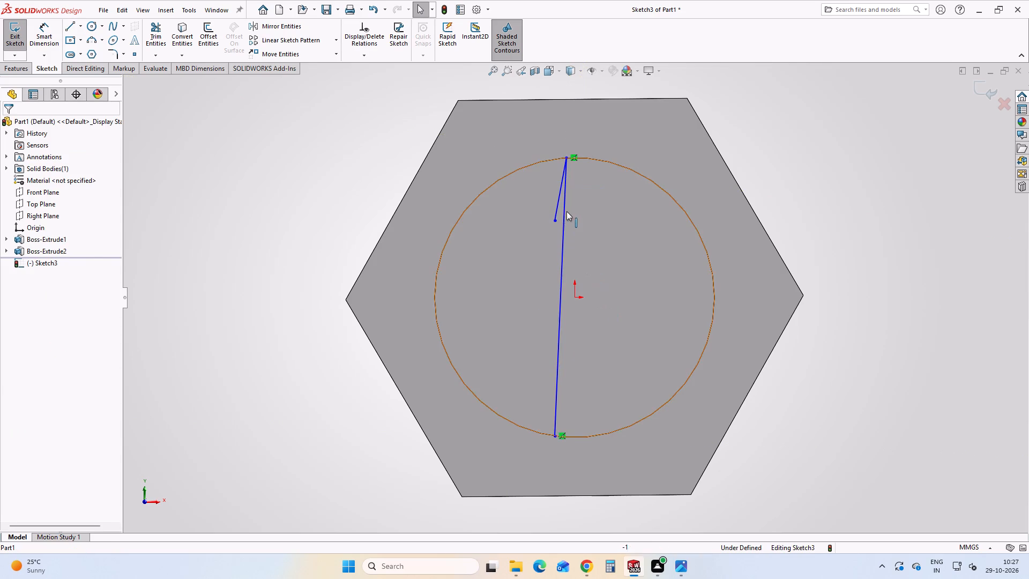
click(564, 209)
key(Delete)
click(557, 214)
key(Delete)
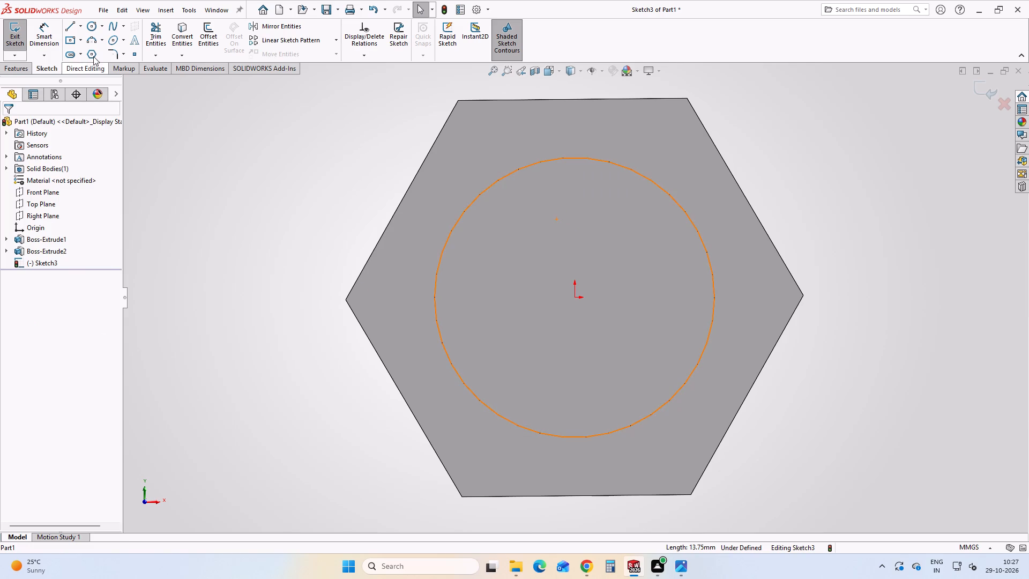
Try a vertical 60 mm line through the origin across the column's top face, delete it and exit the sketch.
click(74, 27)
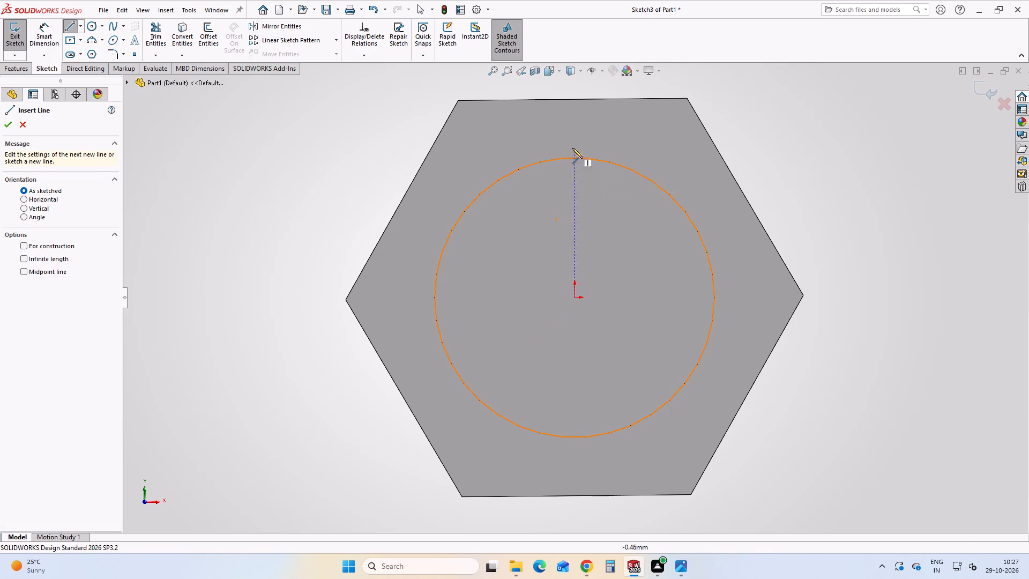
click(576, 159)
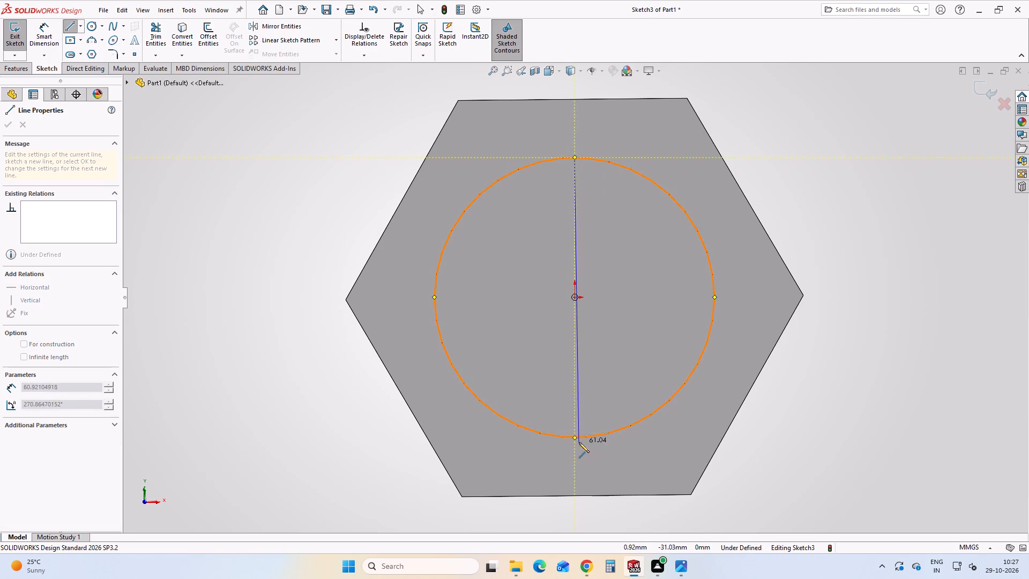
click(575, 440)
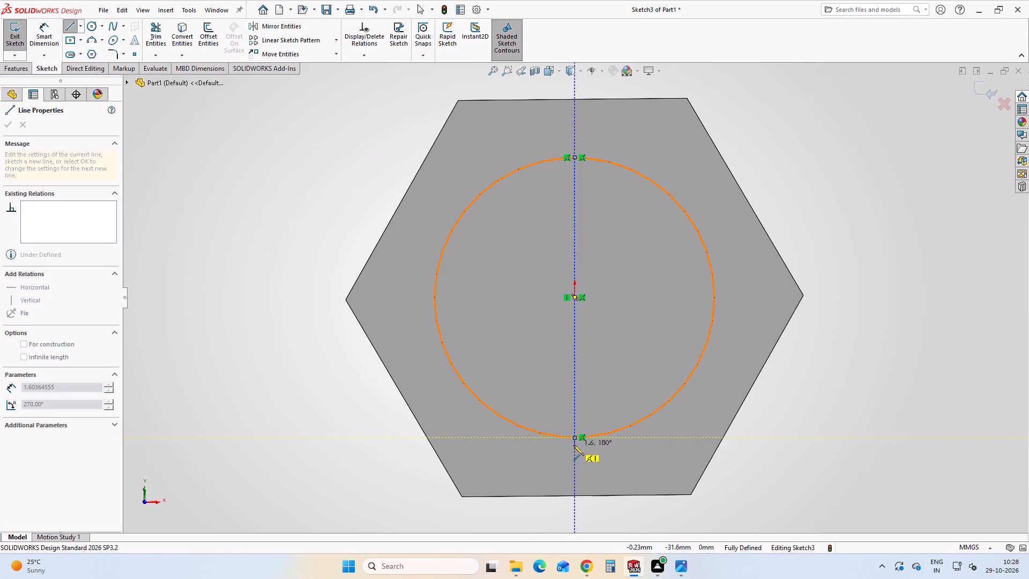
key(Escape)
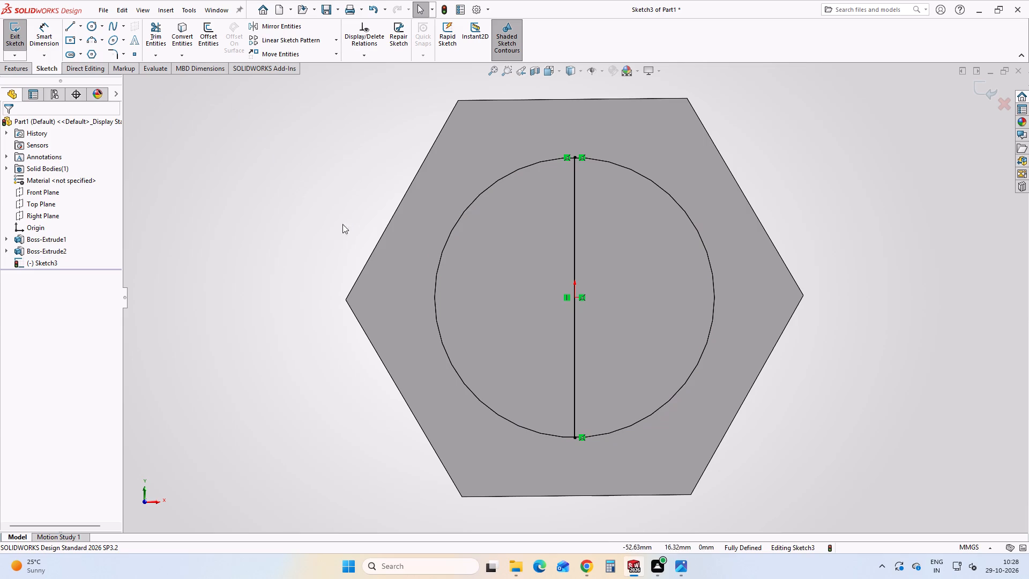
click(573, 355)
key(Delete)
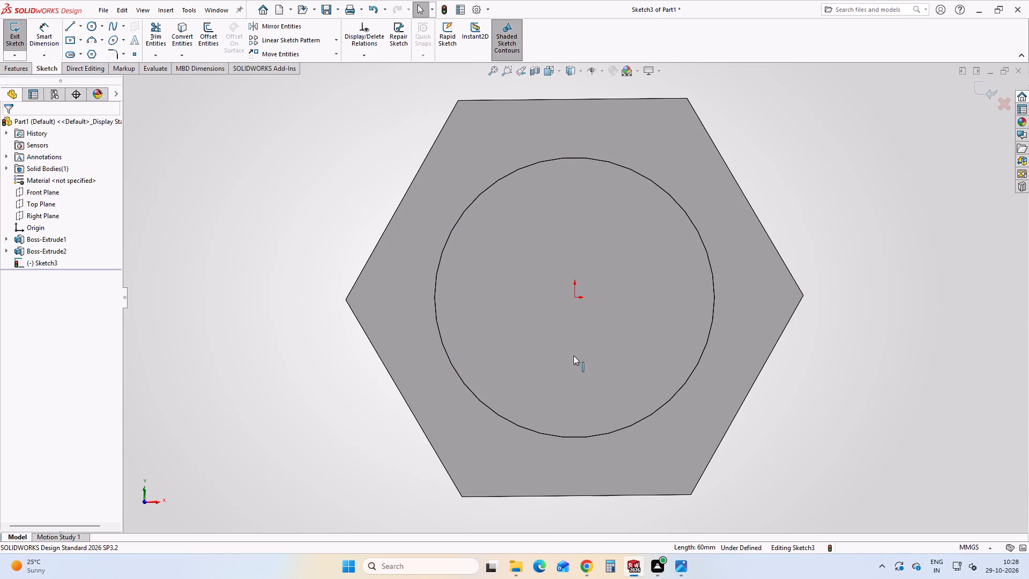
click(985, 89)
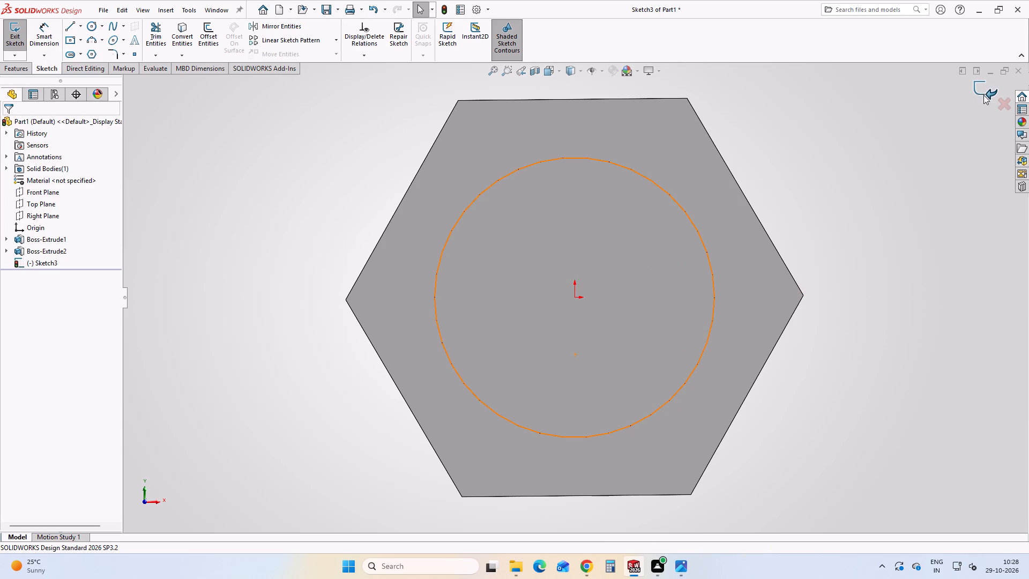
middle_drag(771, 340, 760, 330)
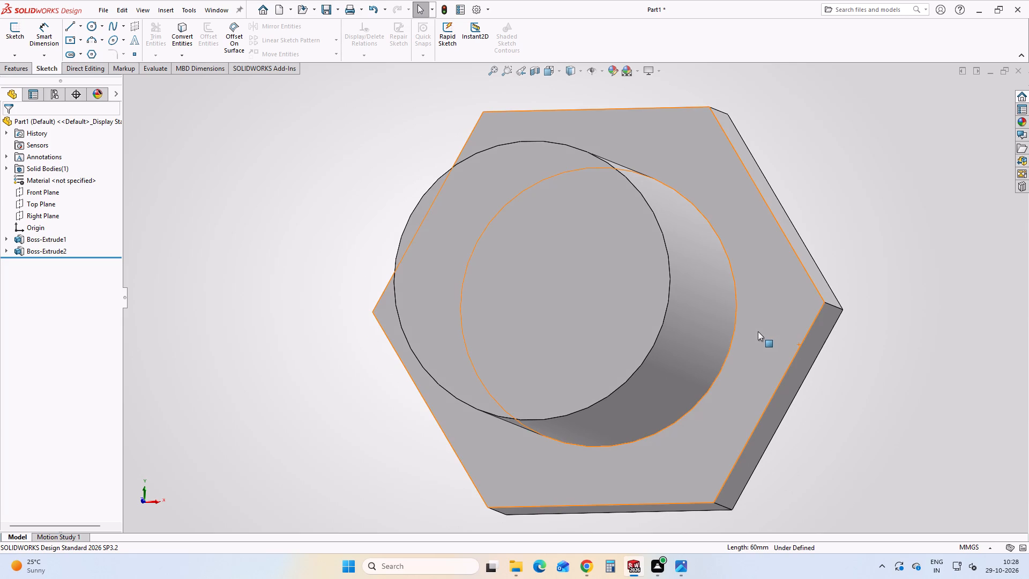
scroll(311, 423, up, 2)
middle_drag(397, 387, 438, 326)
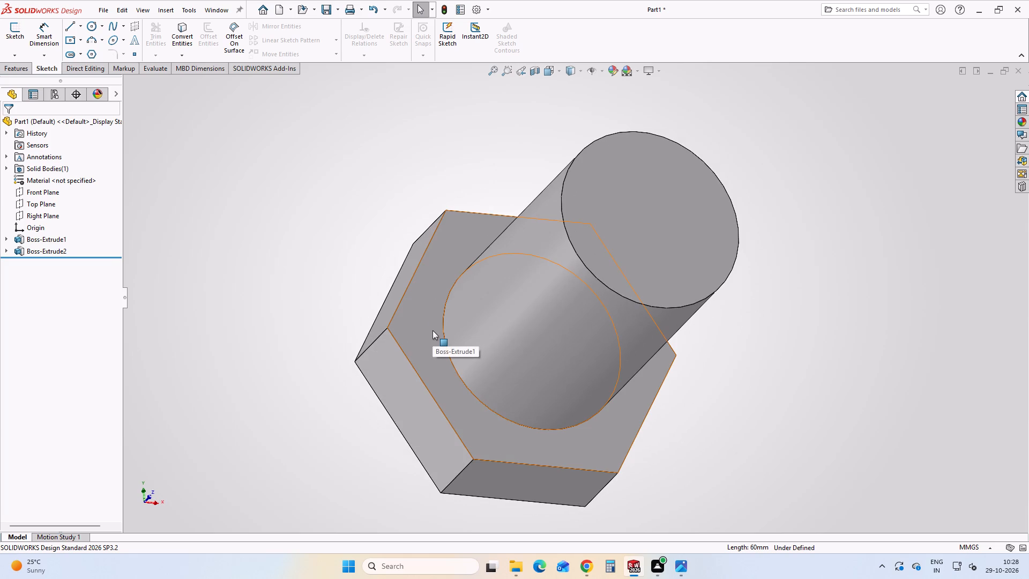
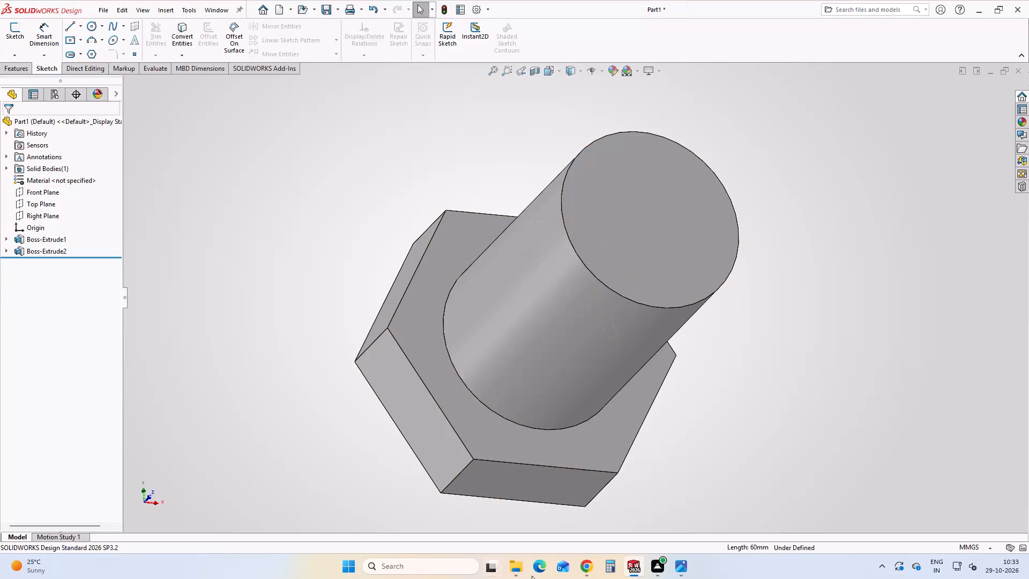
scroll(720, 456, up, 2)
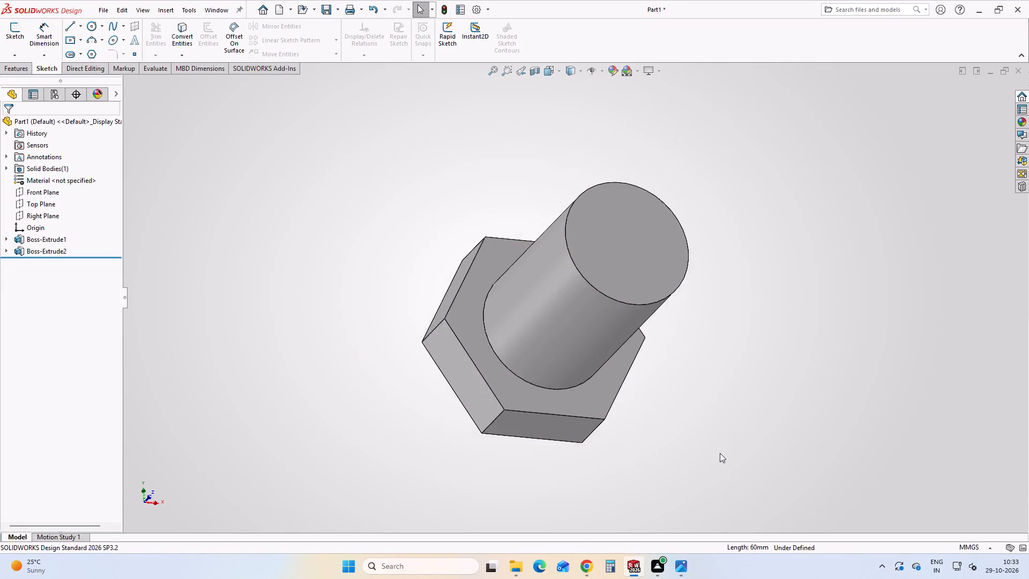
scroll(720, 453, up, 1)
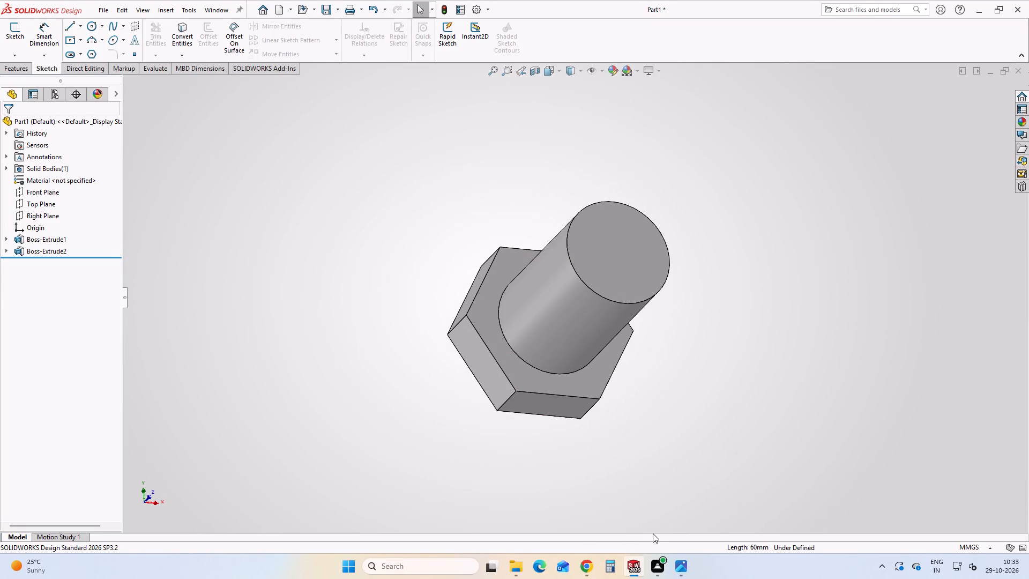
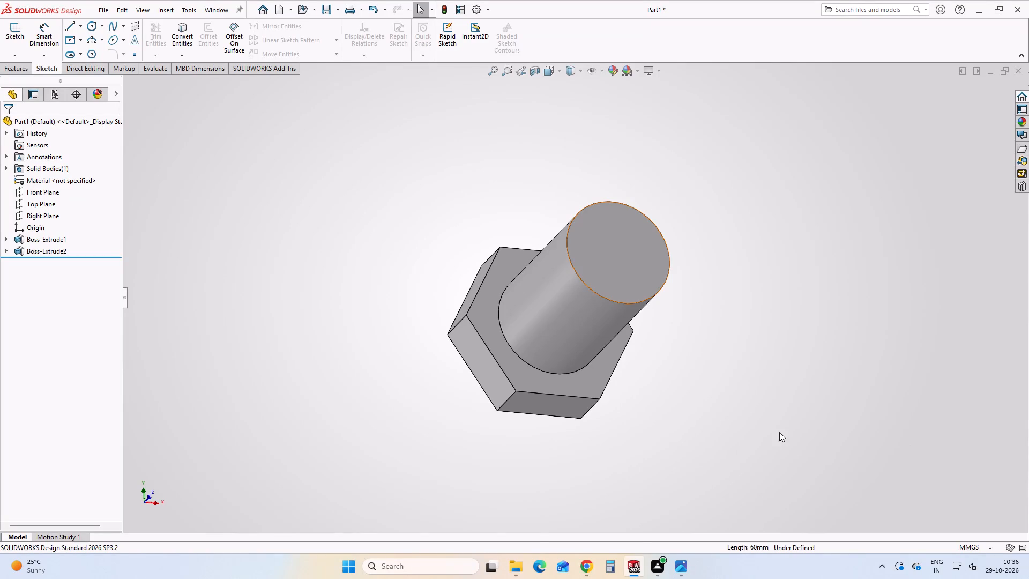
Examine the column's top end and consult the Pressure Coupling drawing for the flange above it.
scroll(640, 533, up, 1)
middle_drag(640, 533, 676, 366)
middle_drag(622, 372, 621, 298)
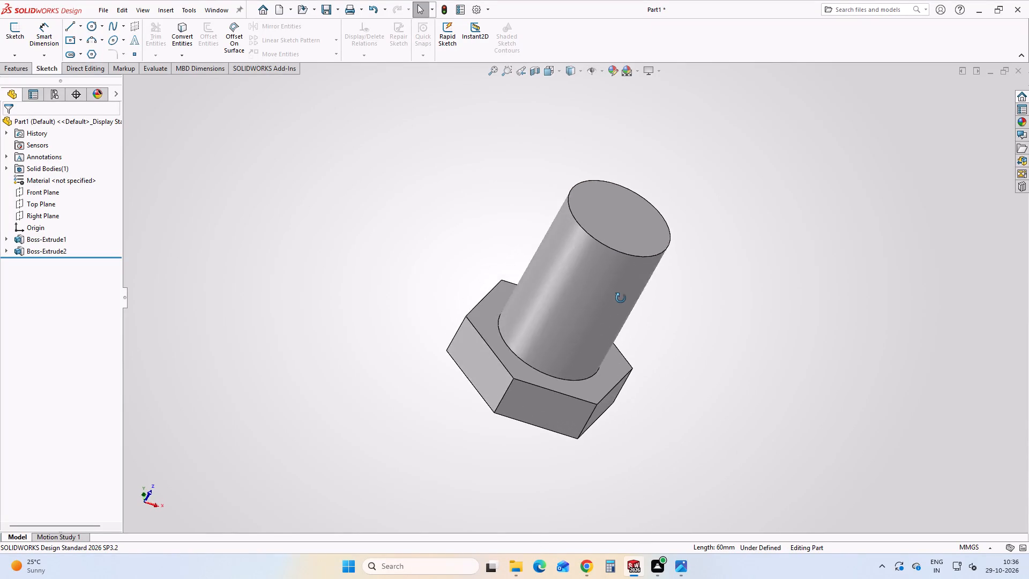
middle_drag(621, 298, 594, 317)
click(685, 569)
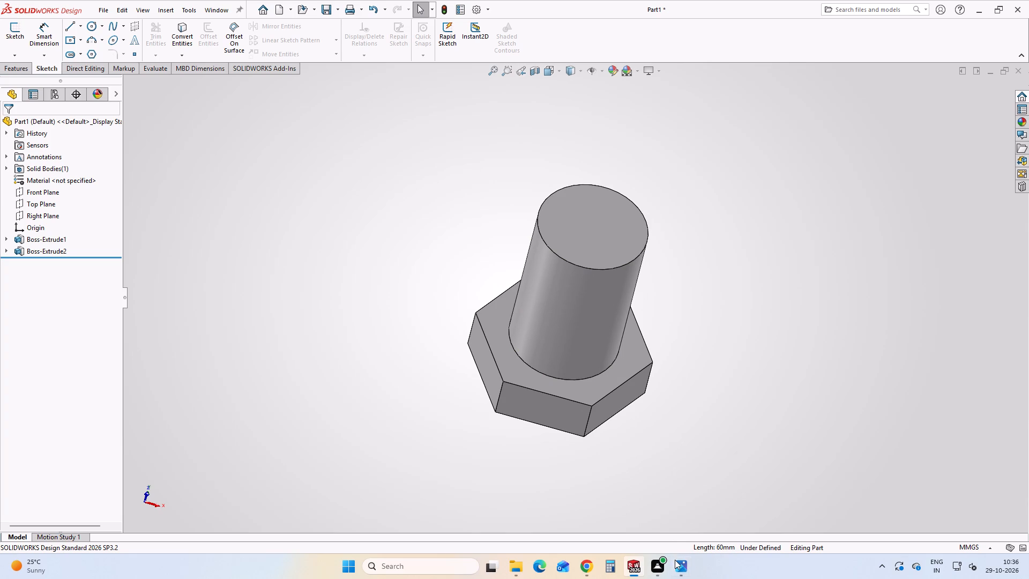
click(675, 560)
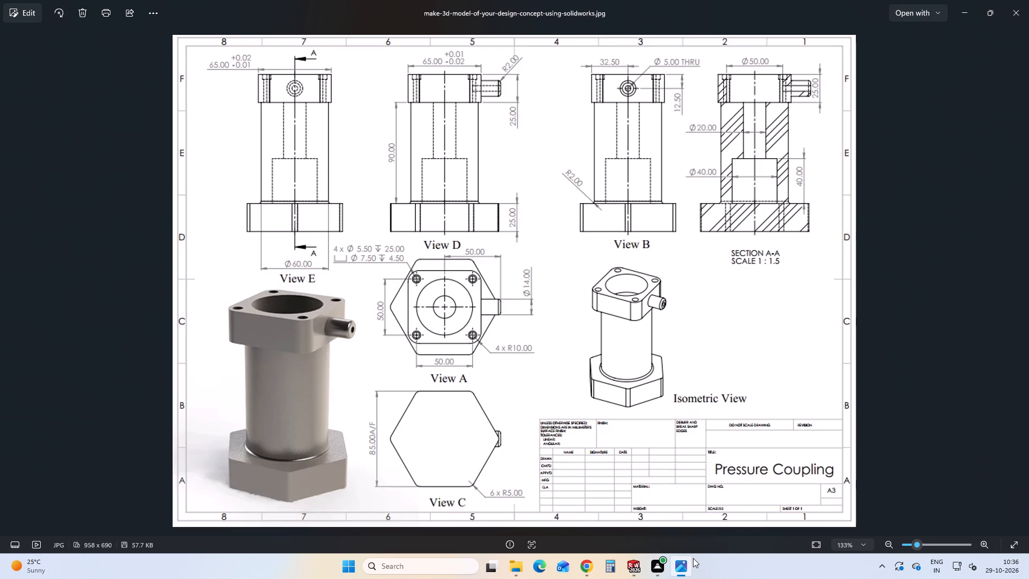
click(684, 407)
click(680, 565)
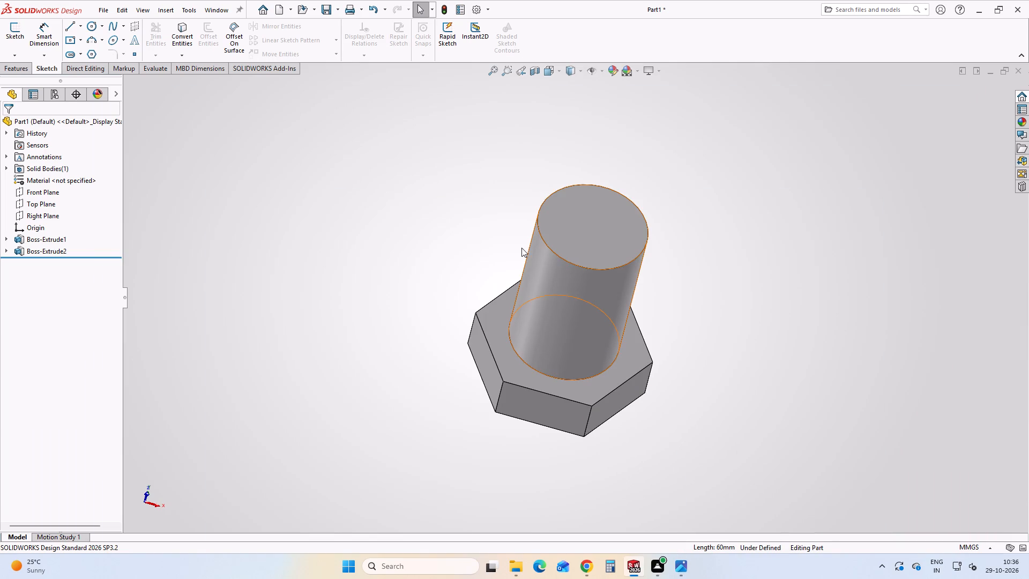
Sketch a center rectangle about 64.8 by 64.6 mm on the column's circular top face, centred on the origin.
click(603, 221)
click(655, 192)
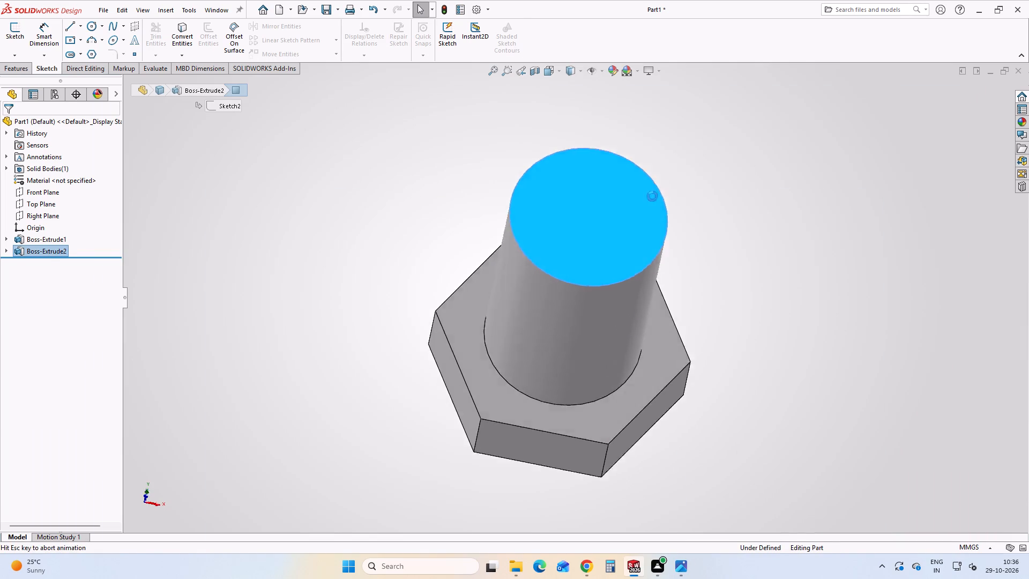
click(293, 263)
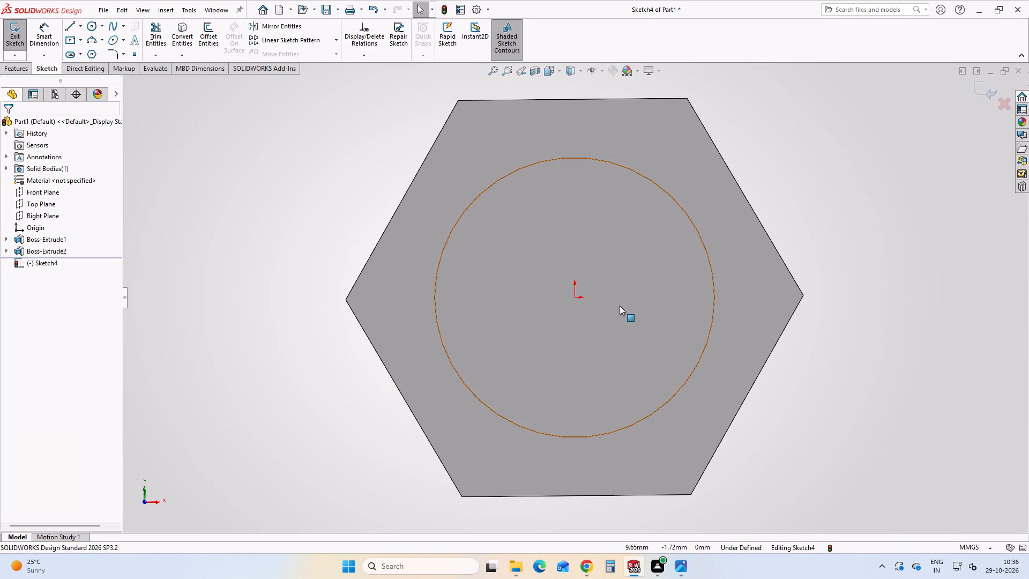
click(72, 42)
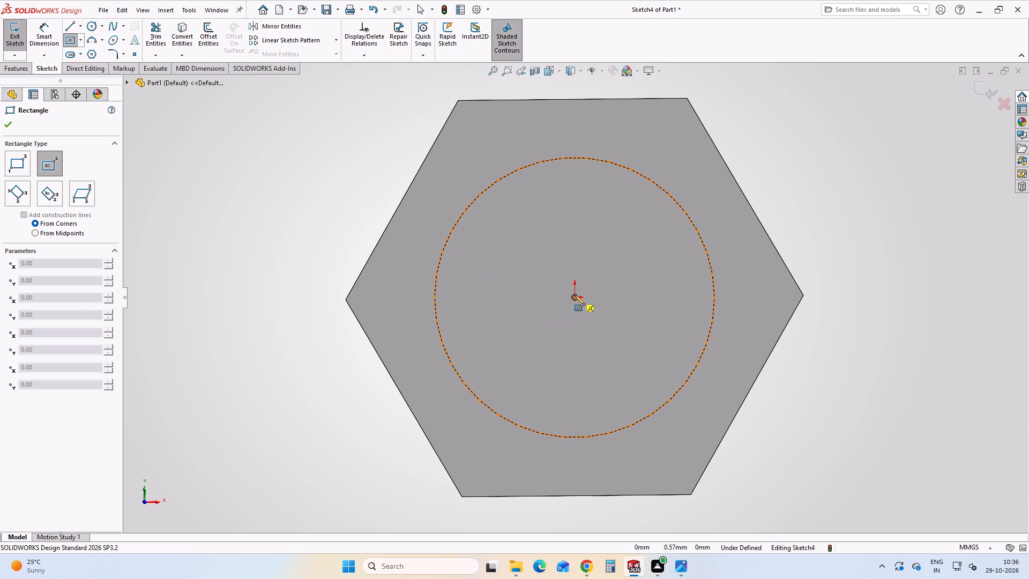
click(575, 295)
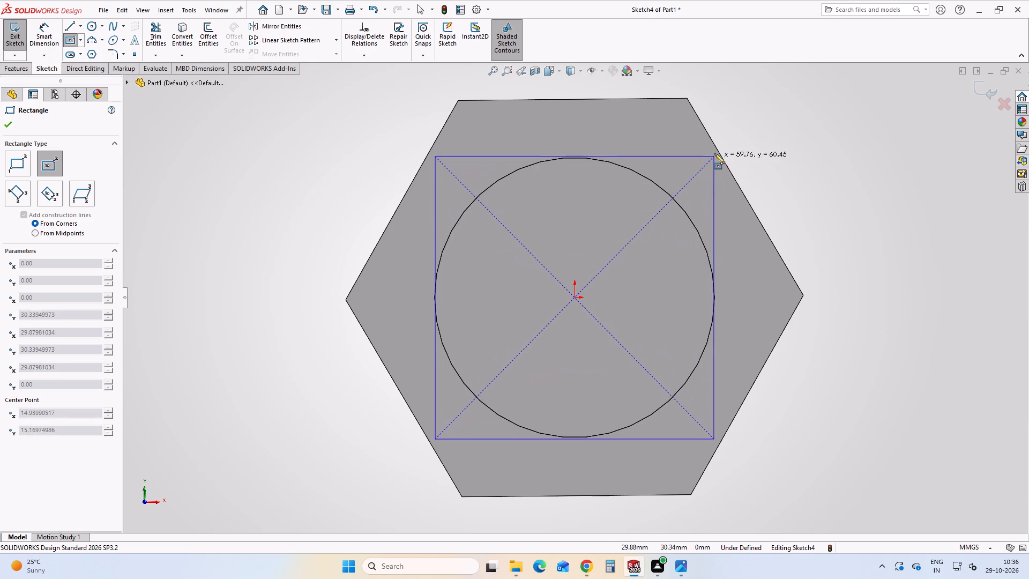
click(726, 147)
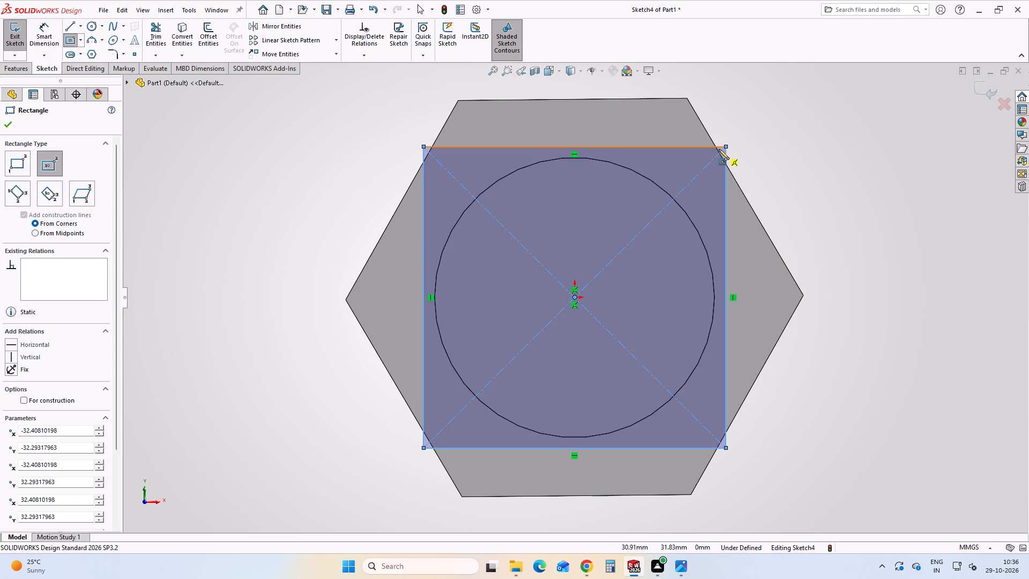
click(9, 125)
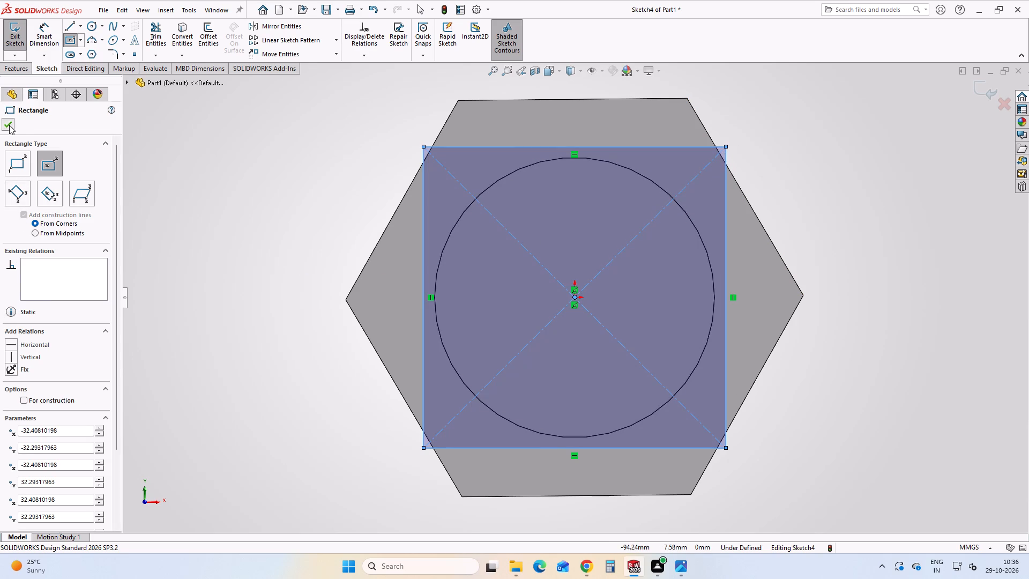
Dimension the rectangle's top and left sides to 65 mm each, placing the vertical dimension slightly closer to the hexagon.
click(44, 31)
click(557, 144)
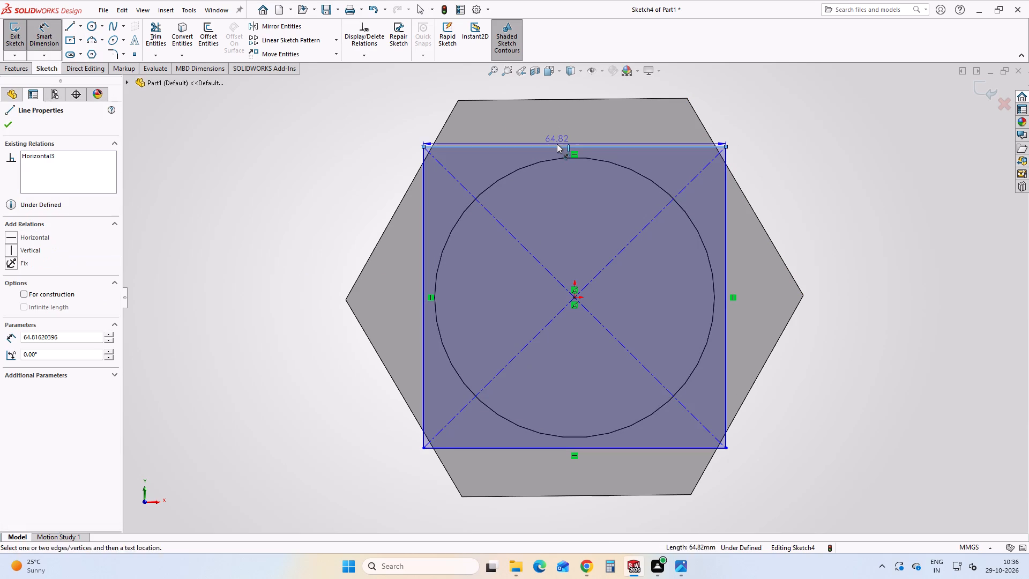
scroll(575, 93, up, 2)
click(581, 135)
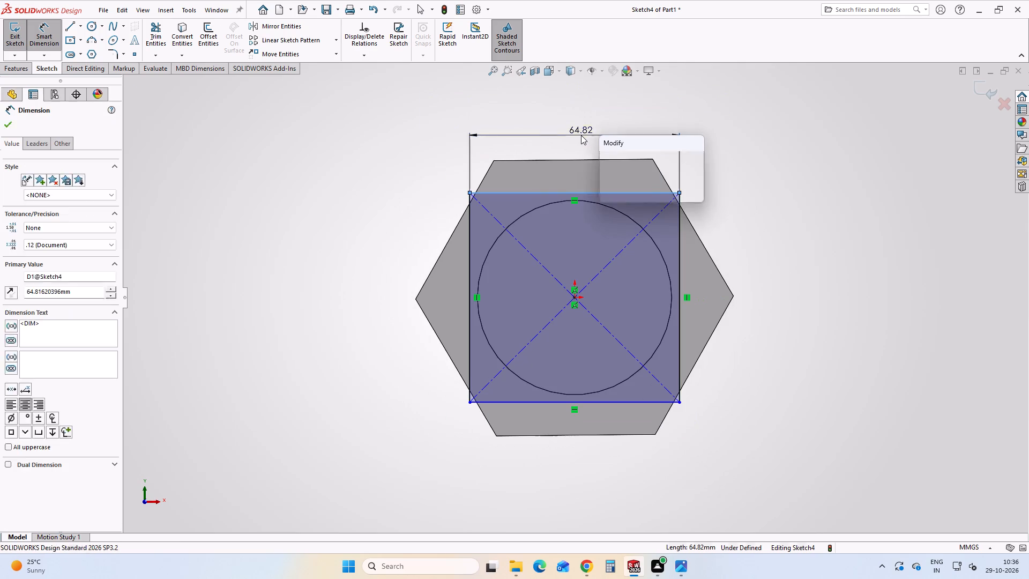
text(65)
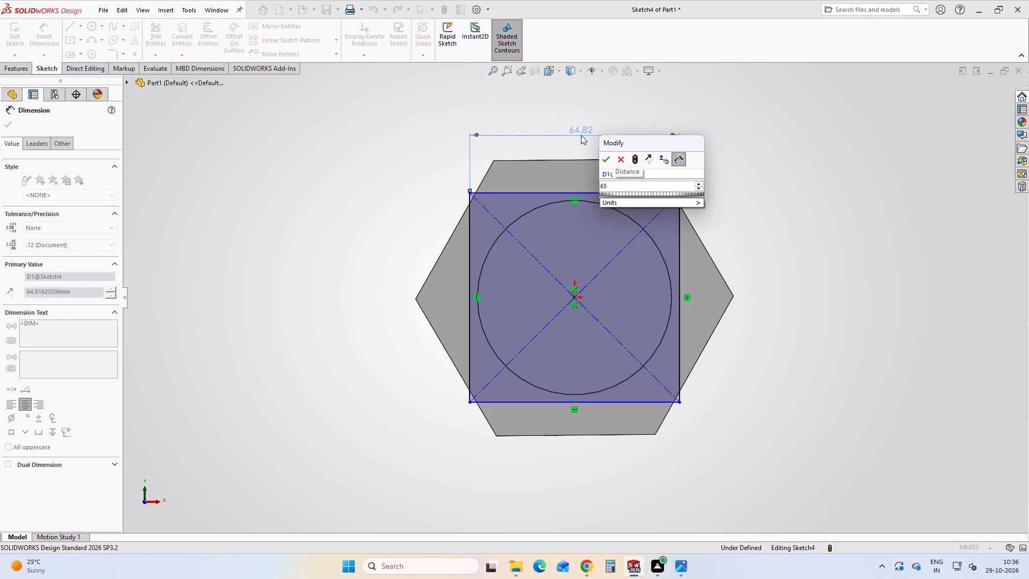
key(Return)
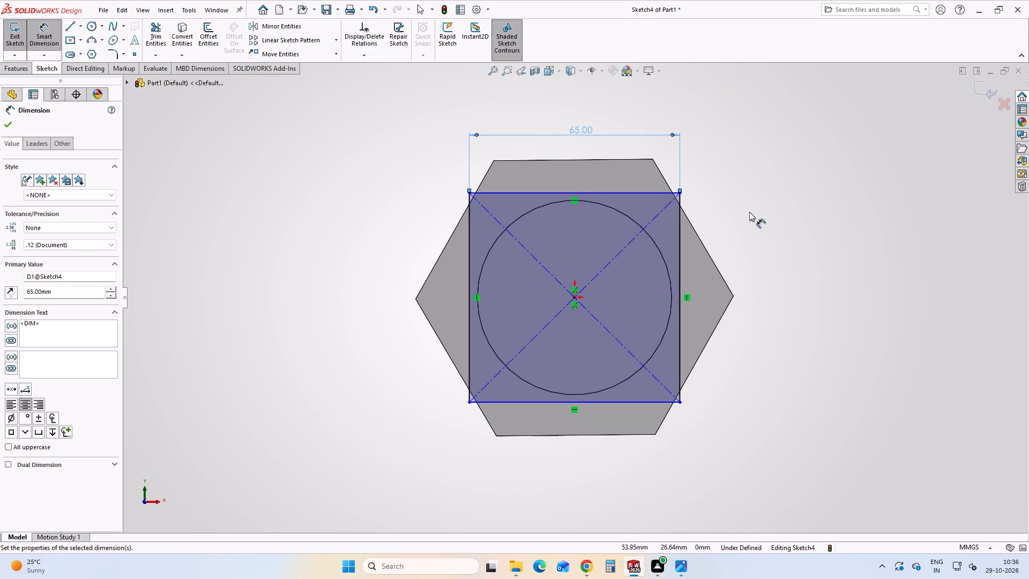
click(468, 259)
click(378, 269)
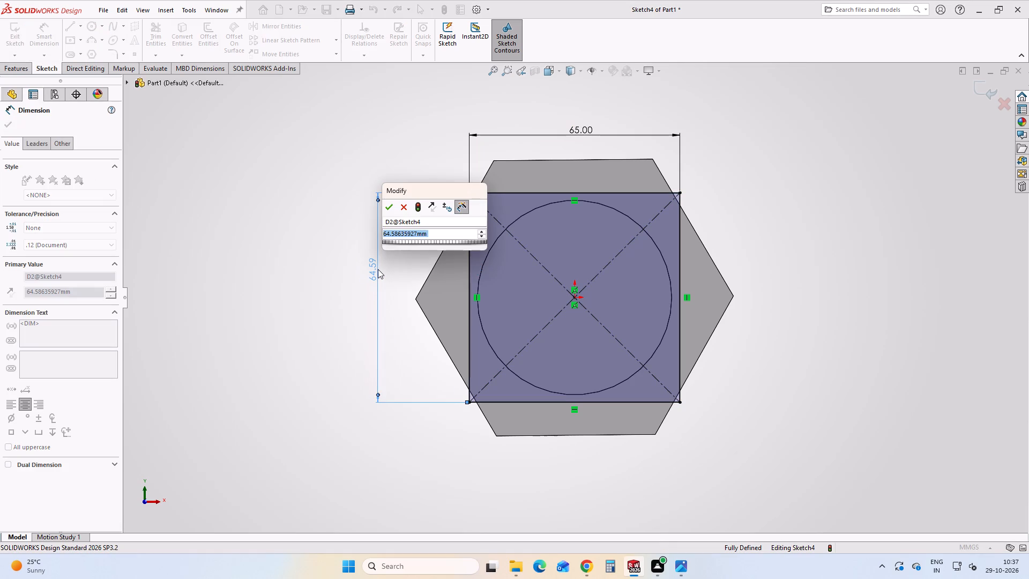
text(65)
key(Return)
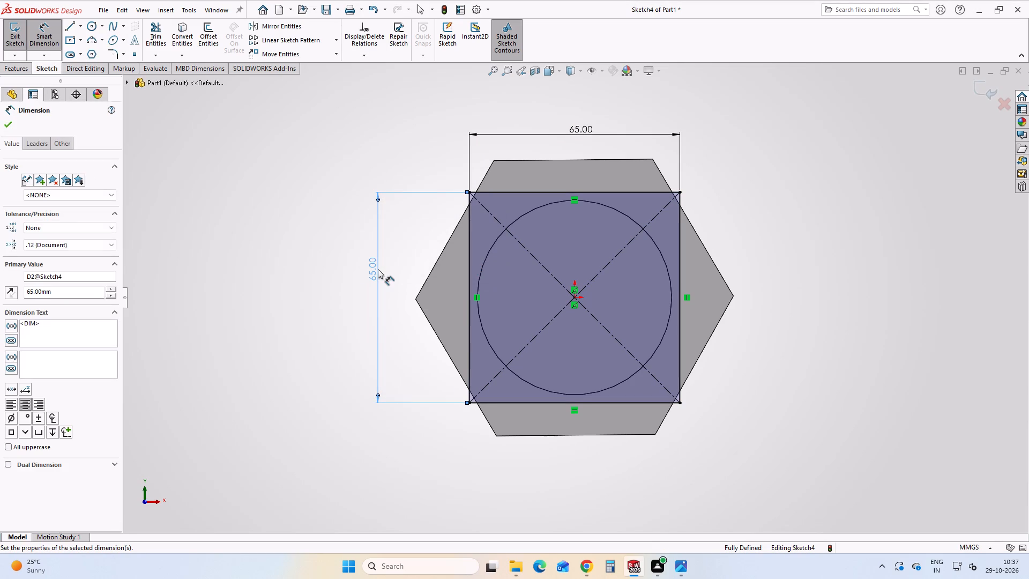
click(4, 127)
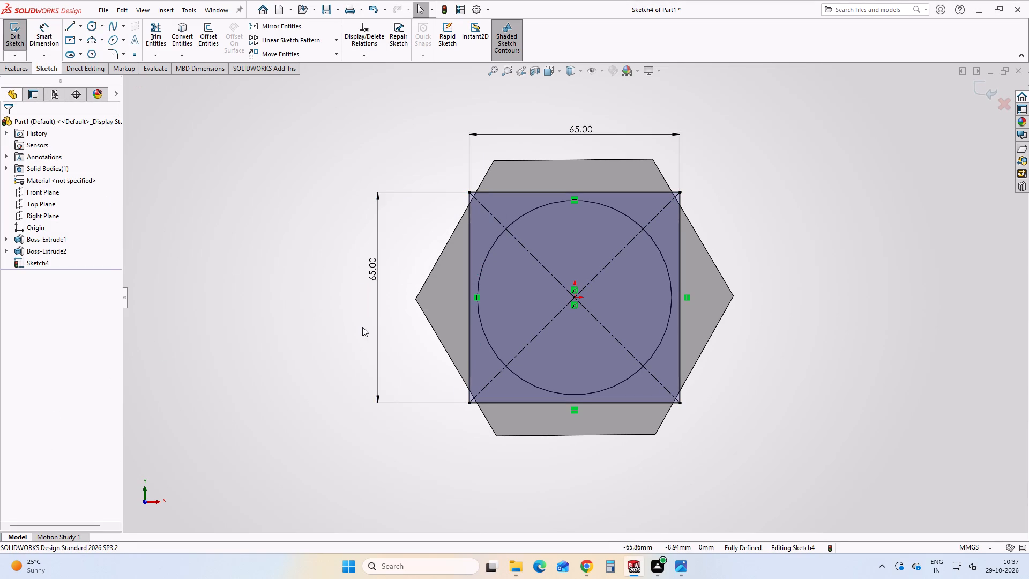
click(286, 276)
drag(375, 270, 383, 270)
click(292, 289)
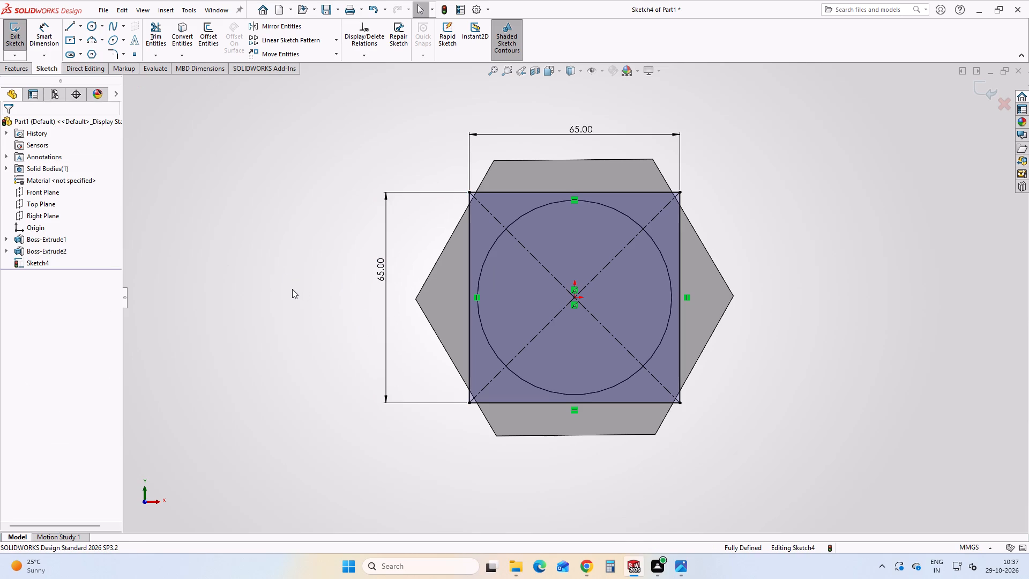
Extrude the 65 mm square as a 25 mm blind boss upward from the column's top, merged with the body.
scroll(569, 250, up, 1)
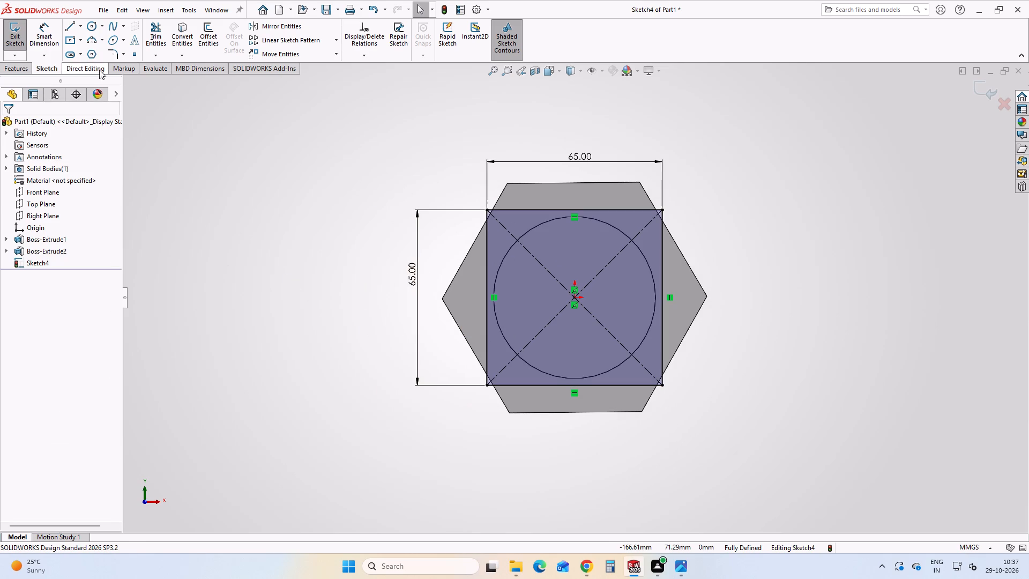
click(14, 69)
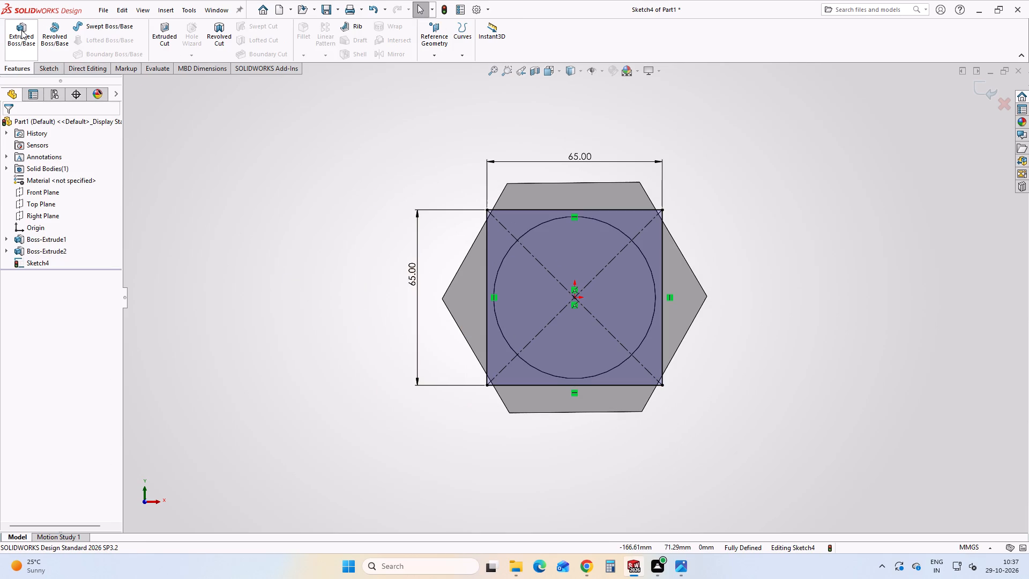
click(21, 30)
middle_drag(627, 305, 642, 237)
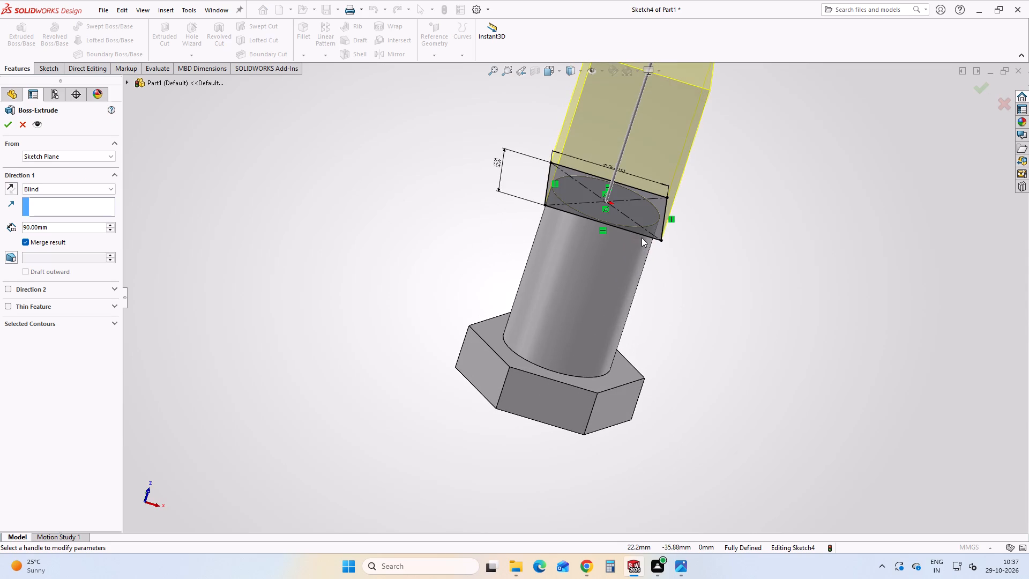
middle_drag(688, 290, 690, 253)
scroll(690, 253, up, 3)
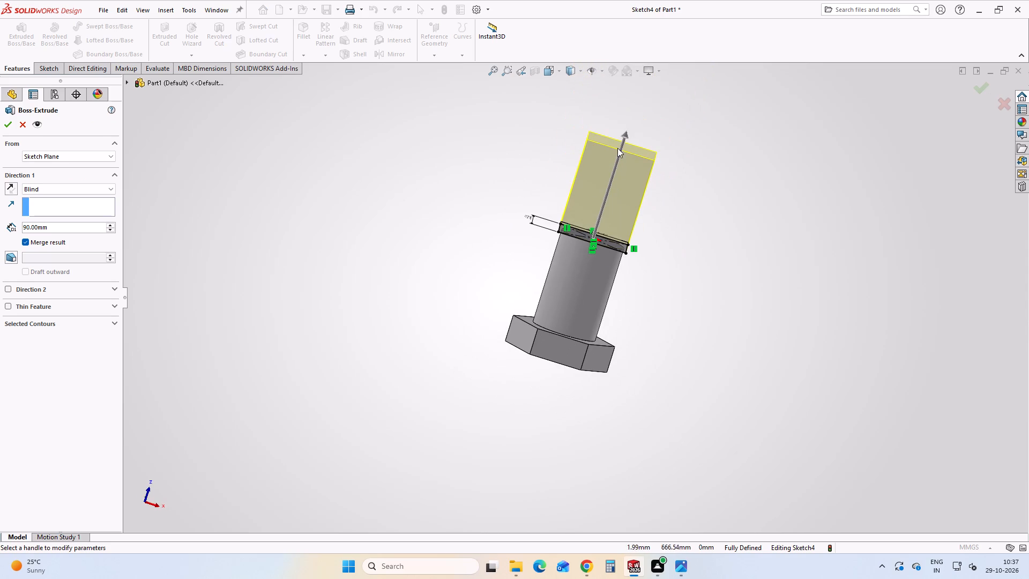
drag(628, 135, 616, 157)
scroll(589, 264, down, 5)
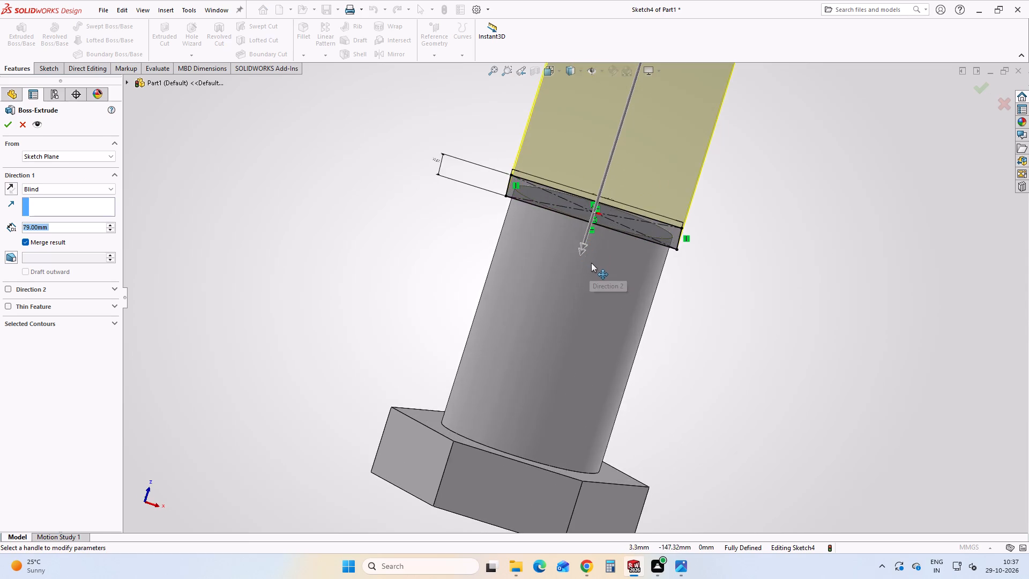
middle_drag(594, 265, 577, 332)
scroll(577, 332, up, 2)
click(677, 569)
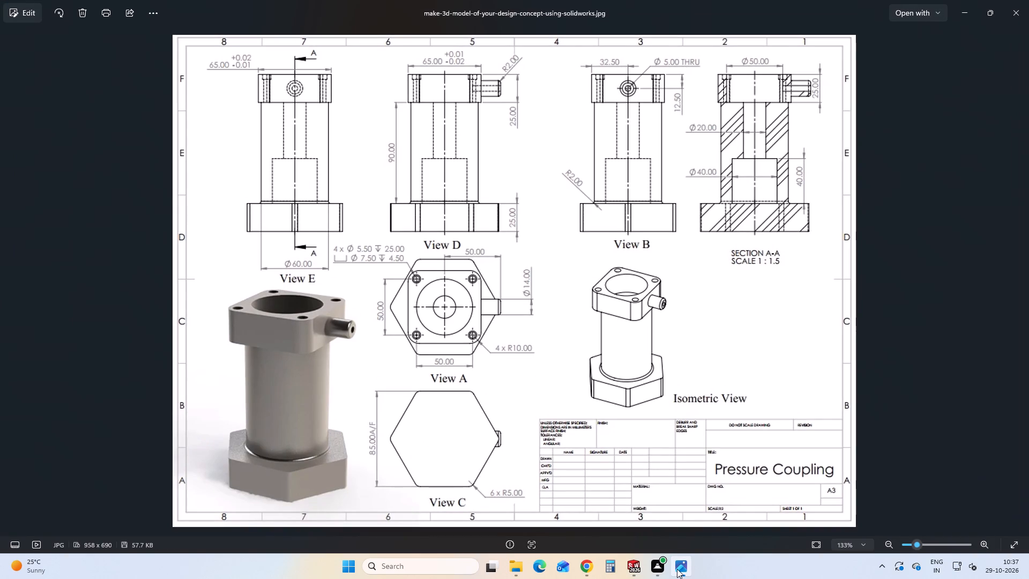
click(677, 569)
scroll(655, 326, up, 2)
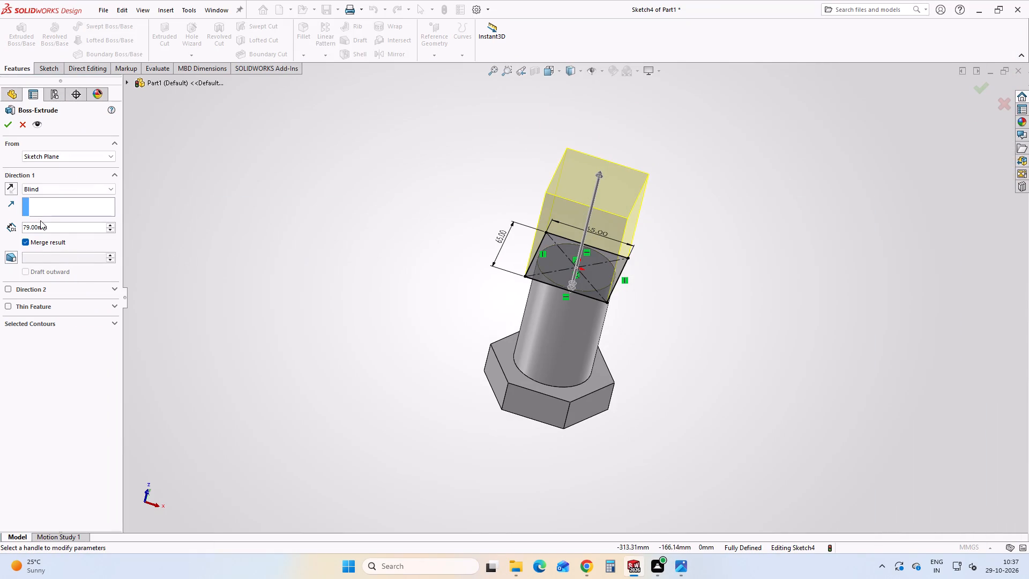
click(54, 226)
double_click(54, 226)
text(25)
key(Return)
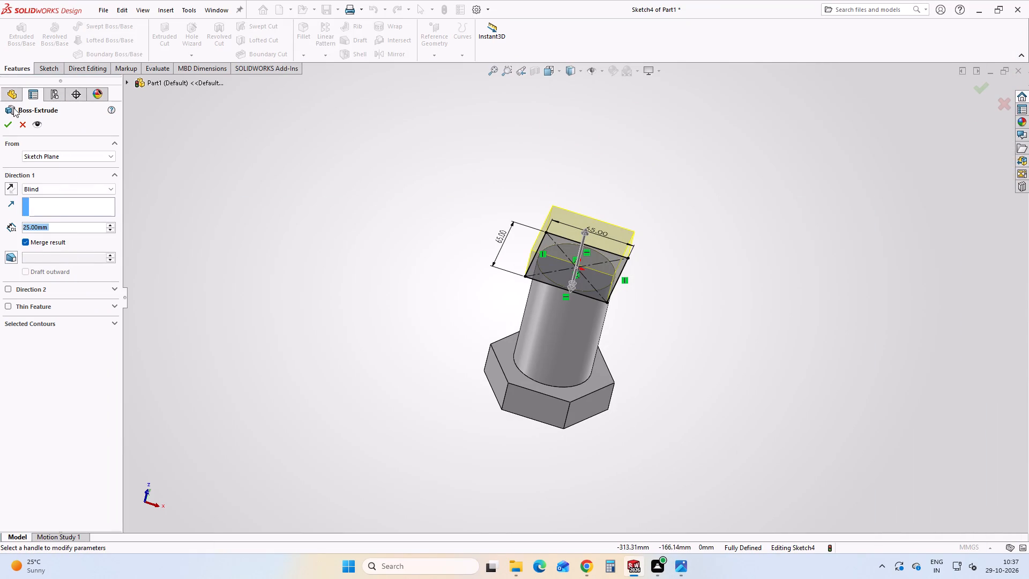
click(6, 123)
click(304, 242)
Inspect the square flange and column from several angles and compare them with the Pressure Coupling drawing.
scroll(682, 405, up, 3)
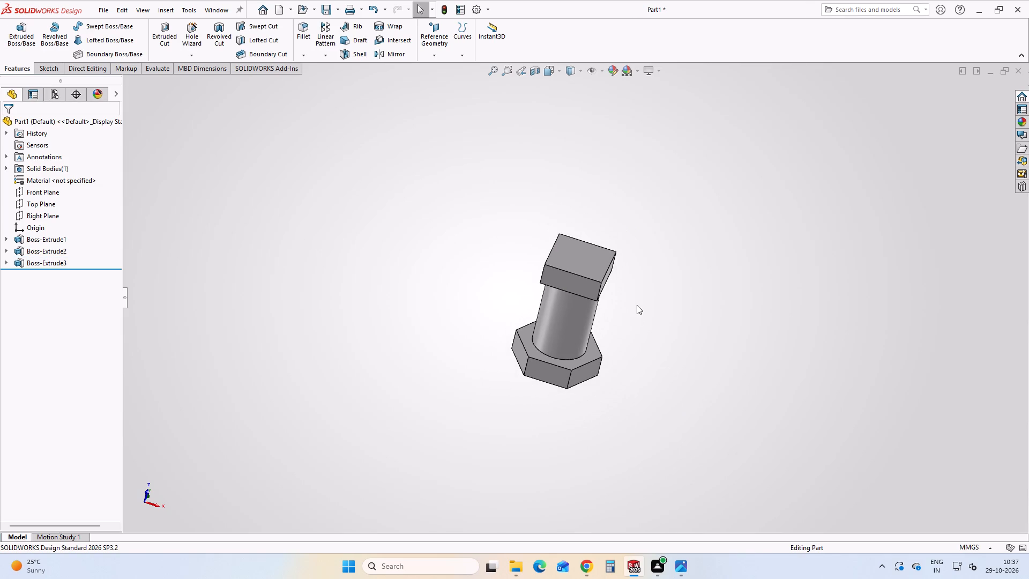
middle_drag(638, 303, 565, 339)
scroll(562, 345, down, 2)
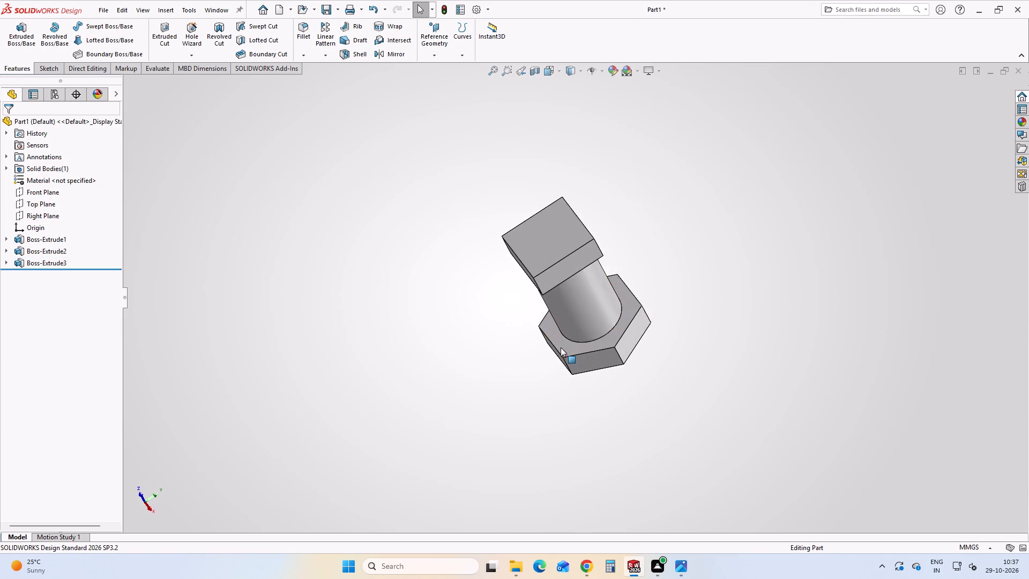
scroll(588, 274, down, 5)
scroll(588, 246, up, 1)
scroll(588, 246, down, 1)
middle_drag(588, 246, 750, 185)
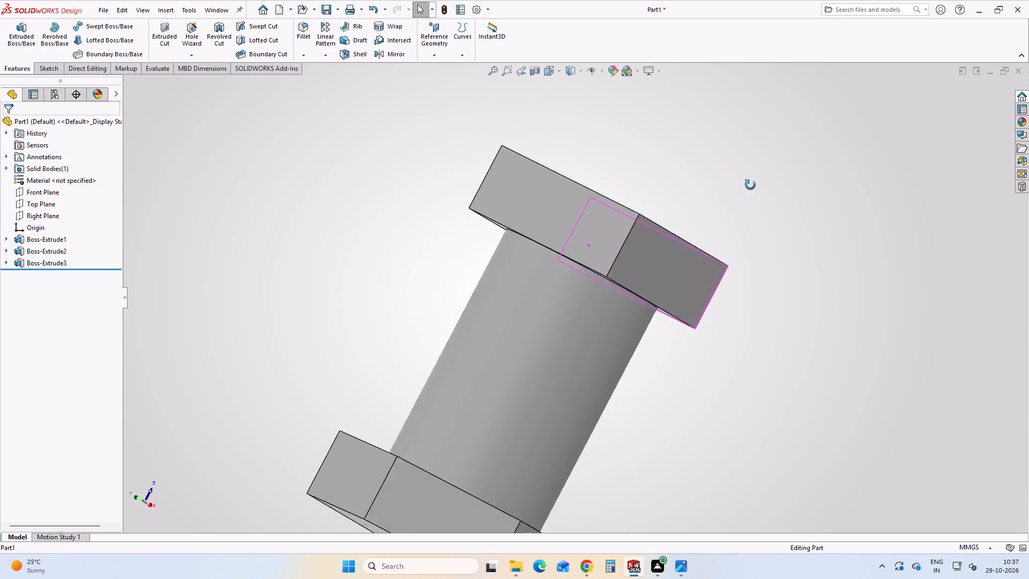
middle_drag(750, 185, 719, 164)
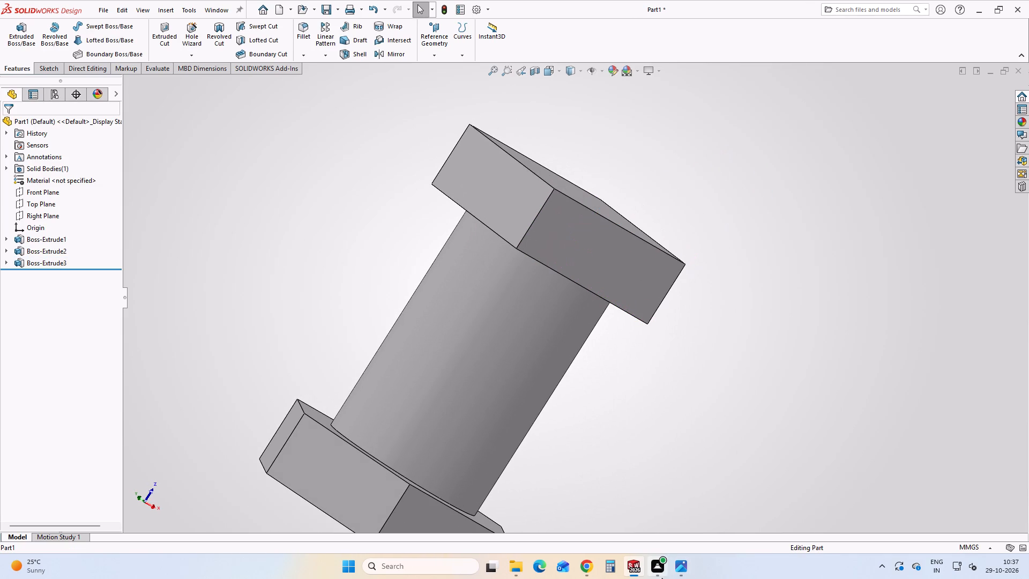
click(680, 573)
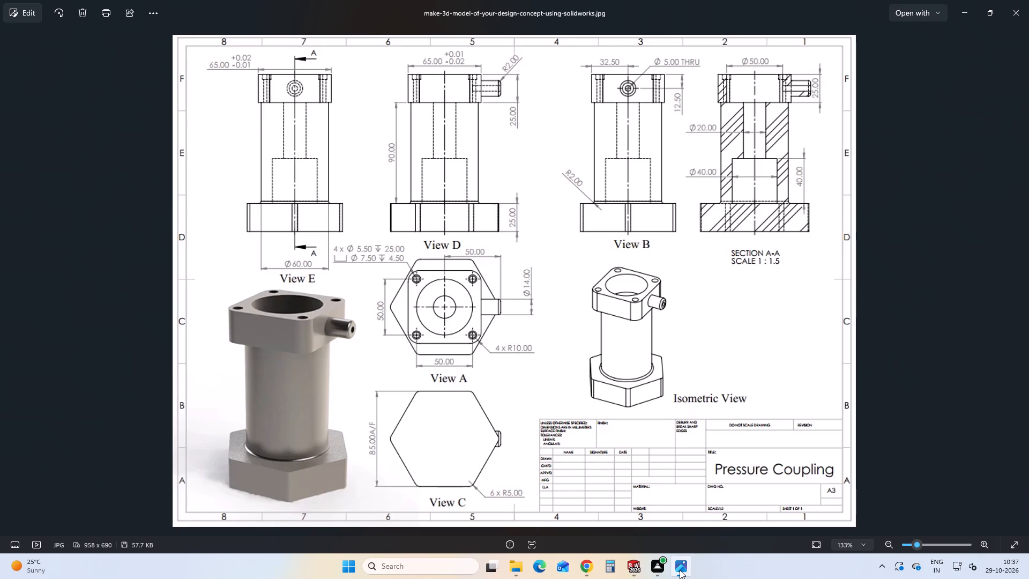
click(680, 570)
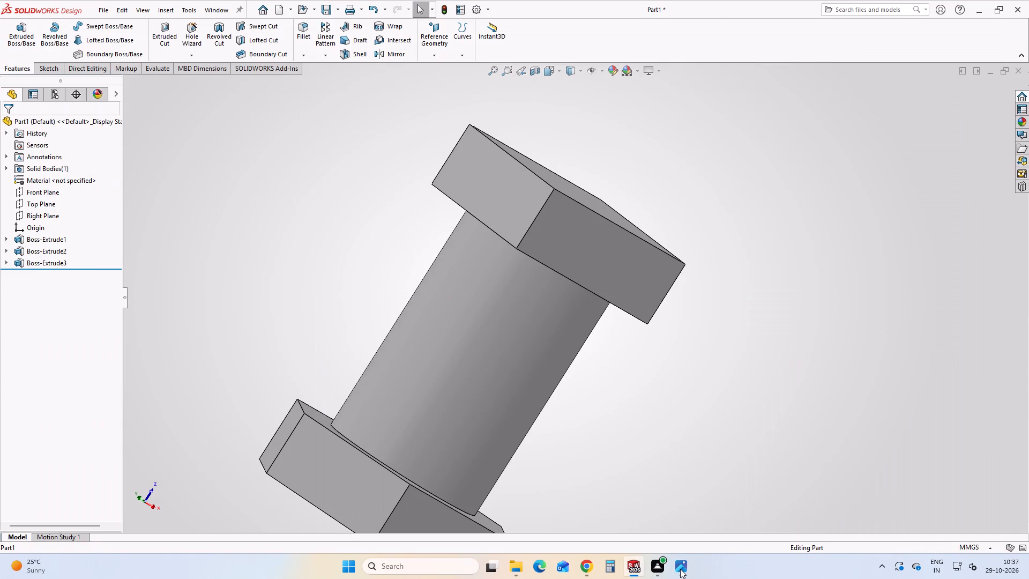
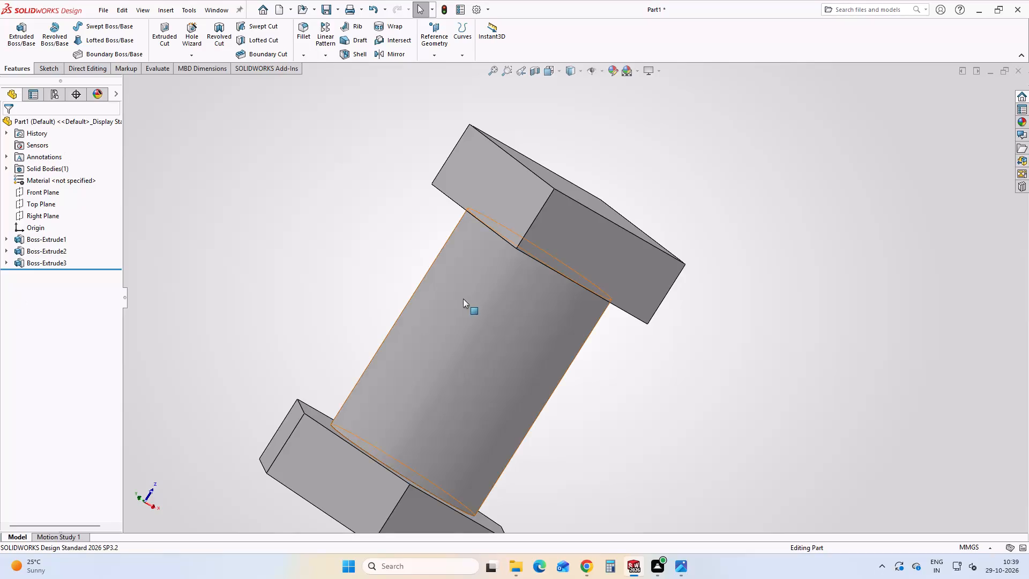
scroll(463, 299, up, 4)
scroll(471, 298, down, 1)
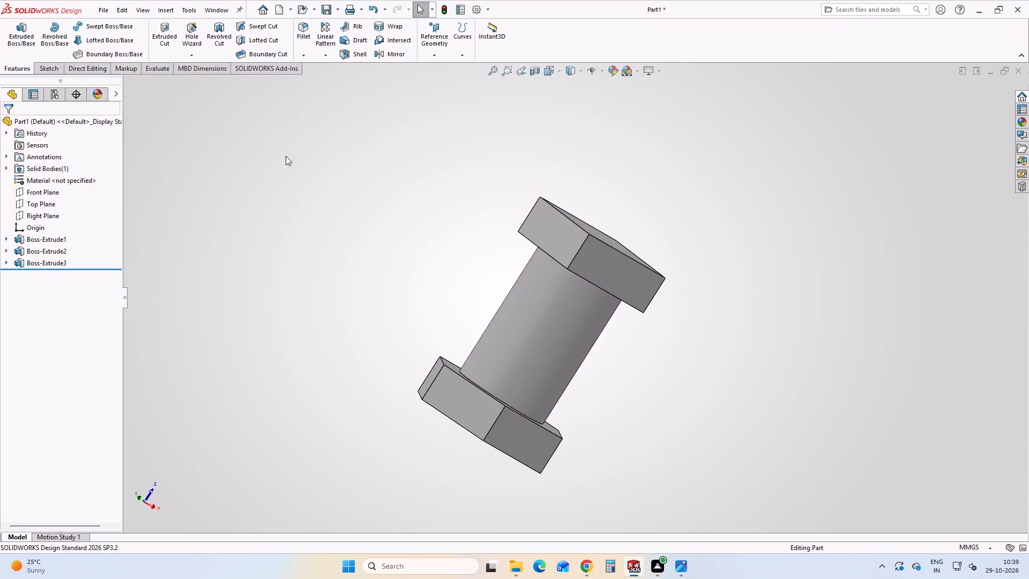
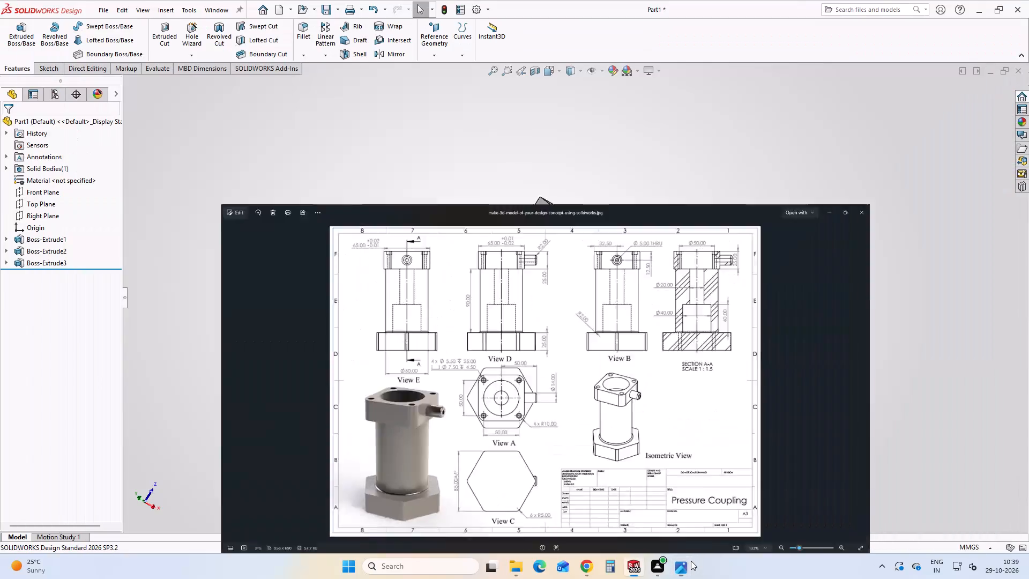
Examine the Pressure Coupling drawing image, focusing on the bore diameters and depths in the section view and the top flange details.
click(691, 561)
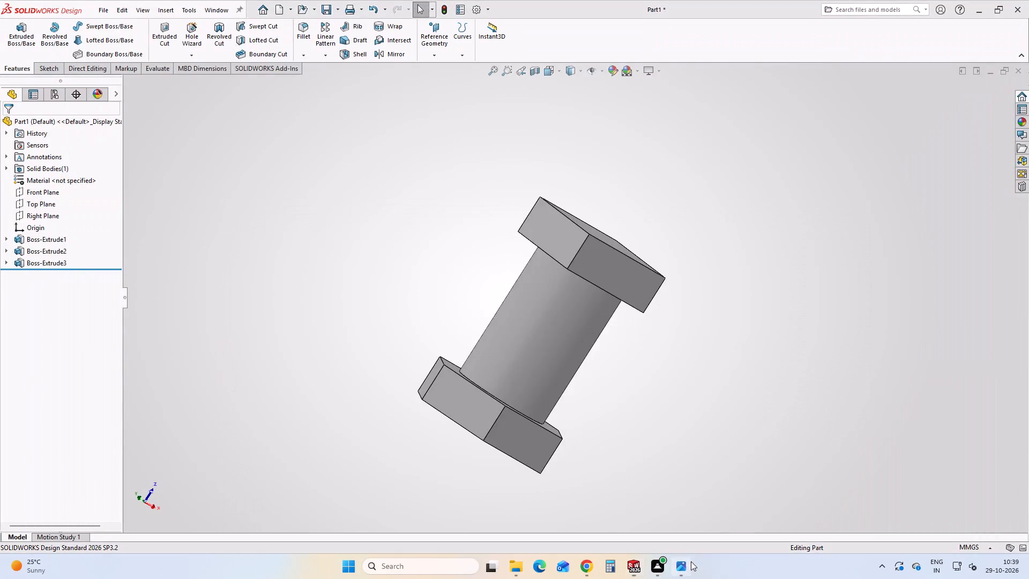
scroll(556, 389, up, 1)
scroll(556, 389, down, 1)
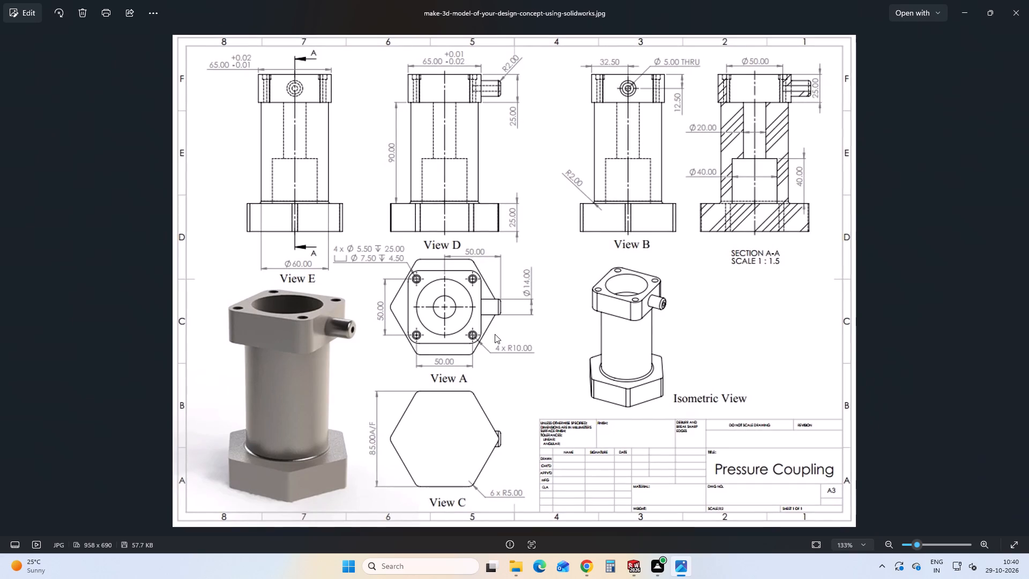
scroll(420, 329, up, 4)
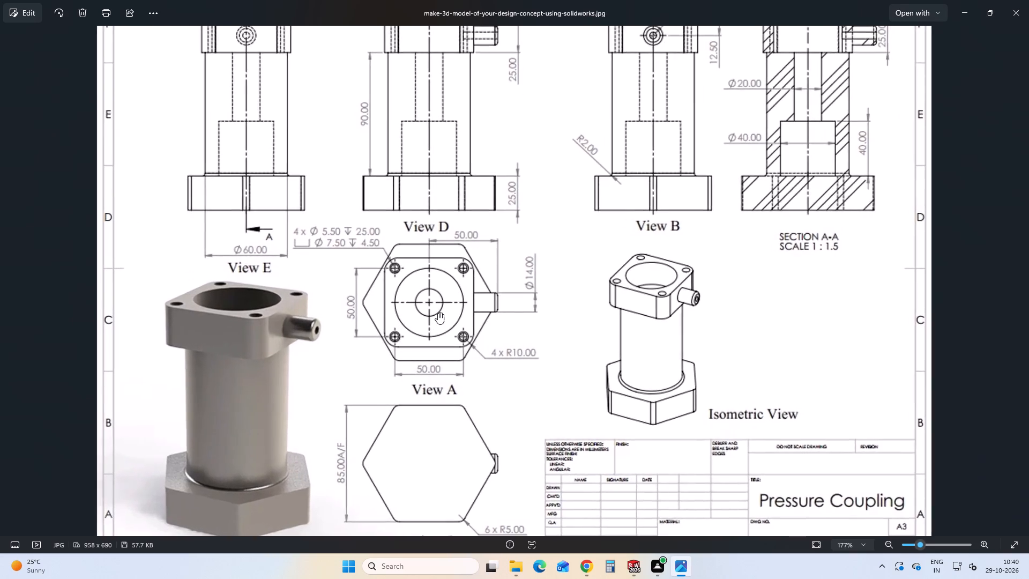
scroll(438, 313, up, 1)
scroll(438, 313, down, 5)
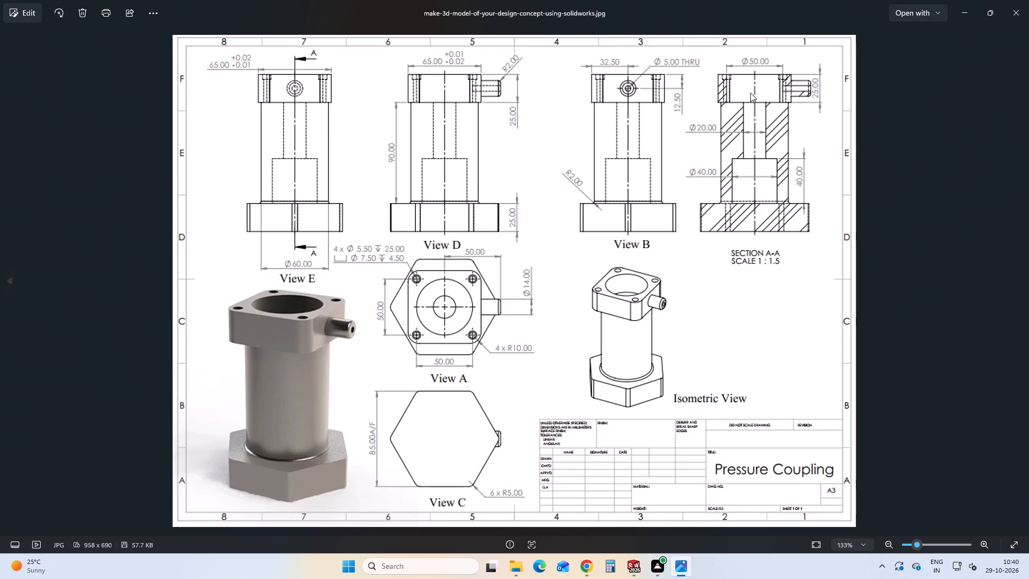
scroll(751, 95, up, 2)
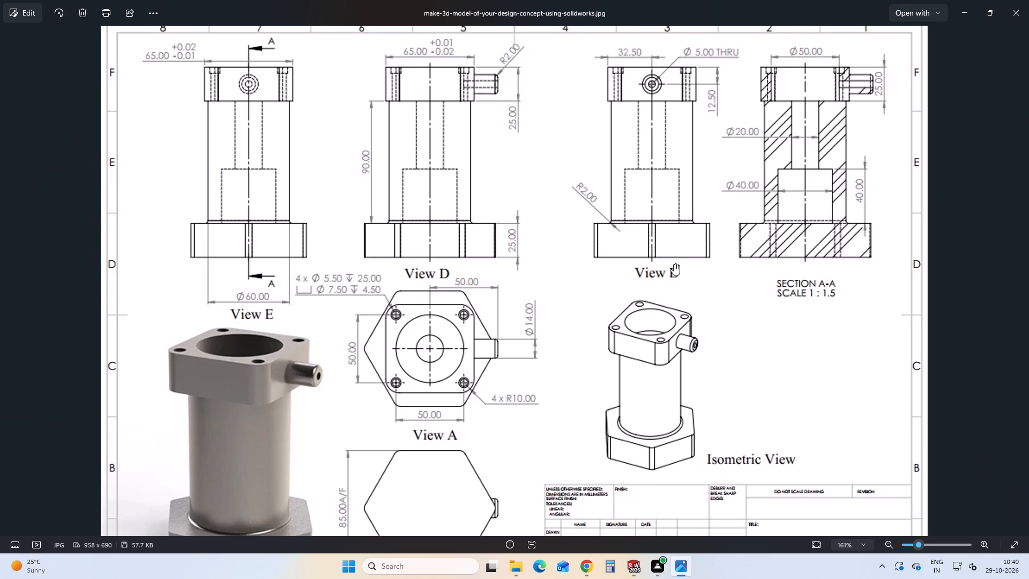
scroll(848, 96, up, 1)
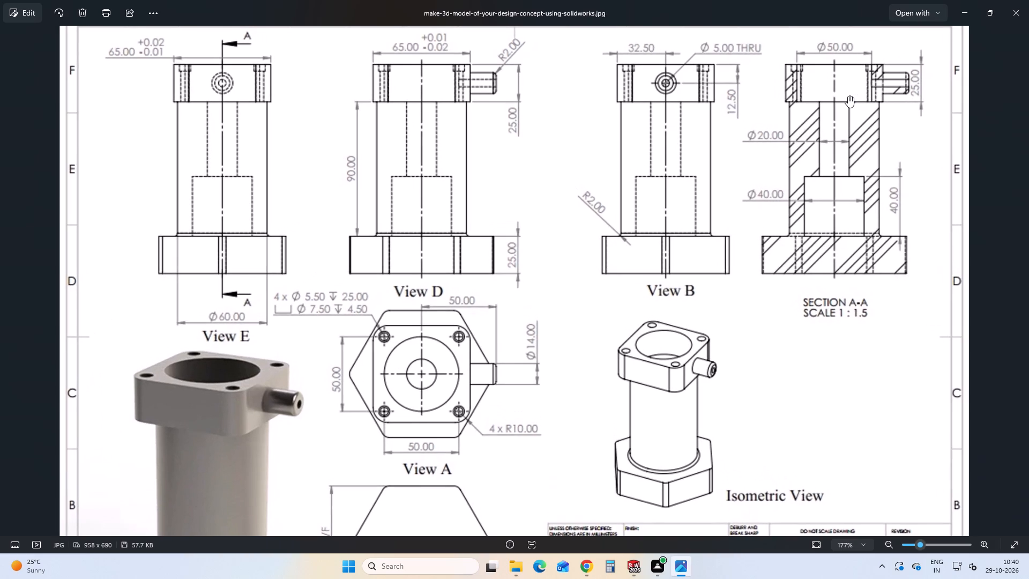
scroll(848, 98, down, 1)
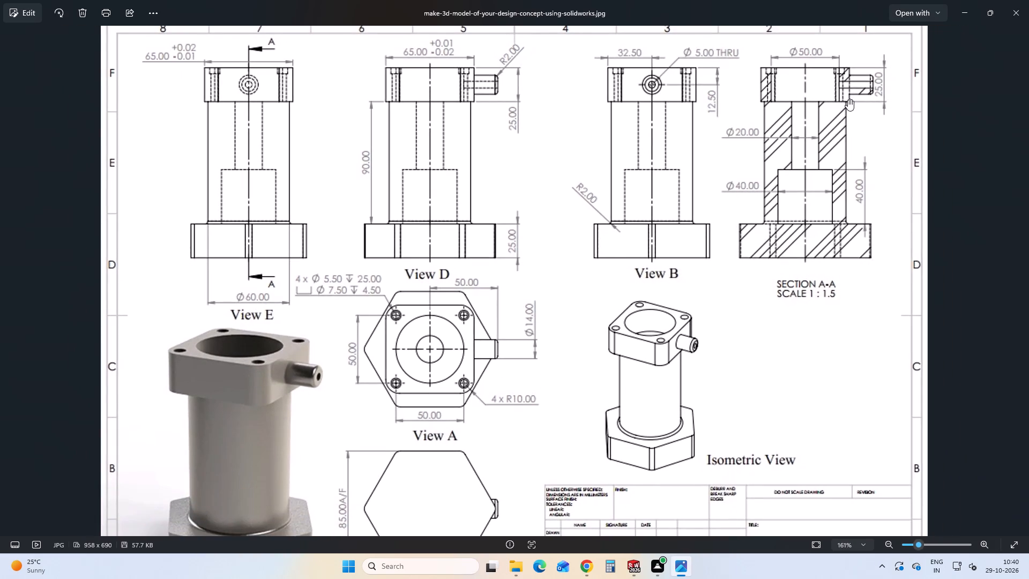
scroll(848, 99, down, 3)
scroll(765, 126, up, 3)
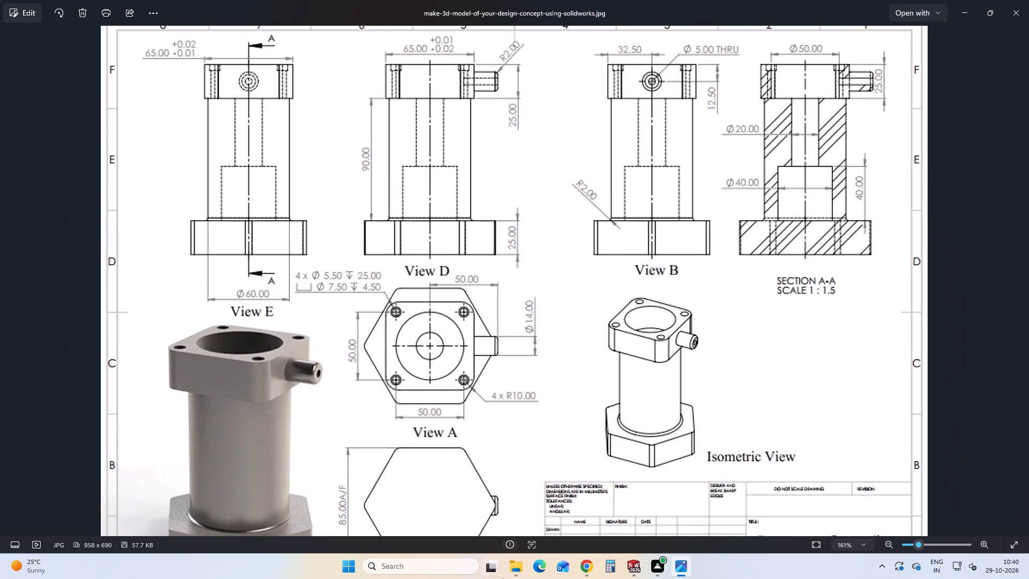
In SOLIDWORKS, sketch a circle about 46 mm in diameter centred on the origin, on the square flange's top face.
click(629, 570)
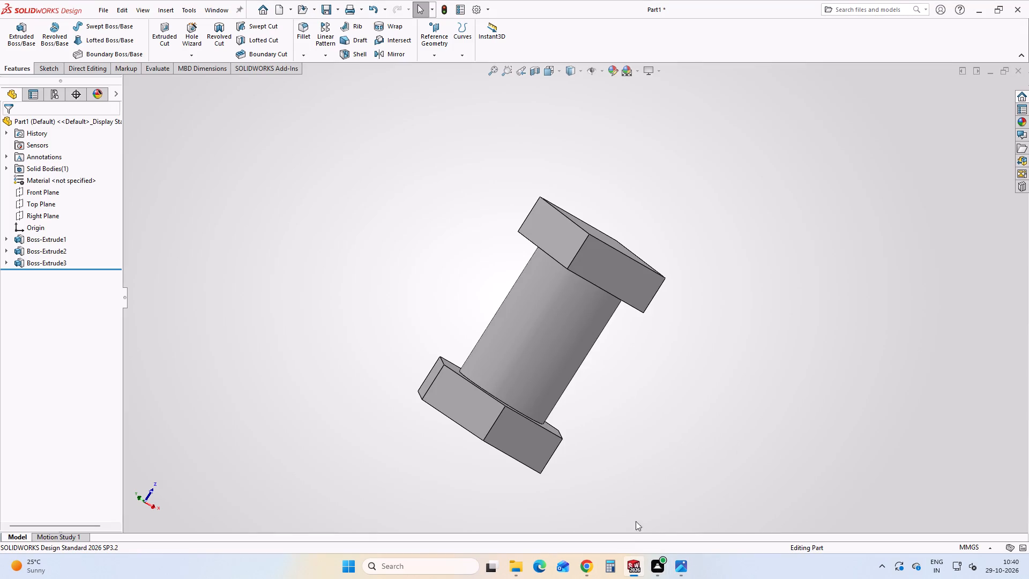
middle_drag(618, 269, 572, 303)
click(589, 240)
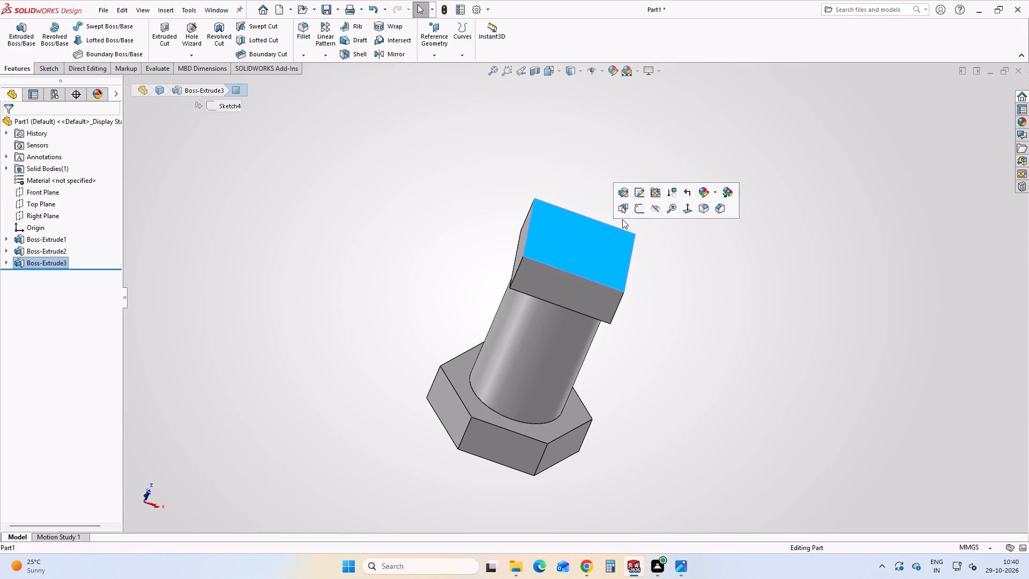
click(636, 212)
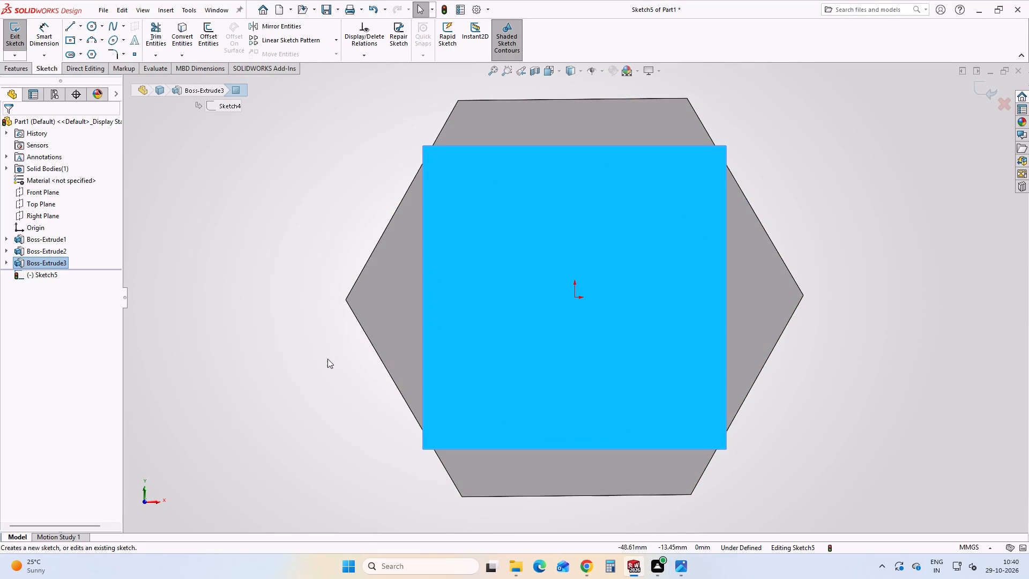
click(242, 348)
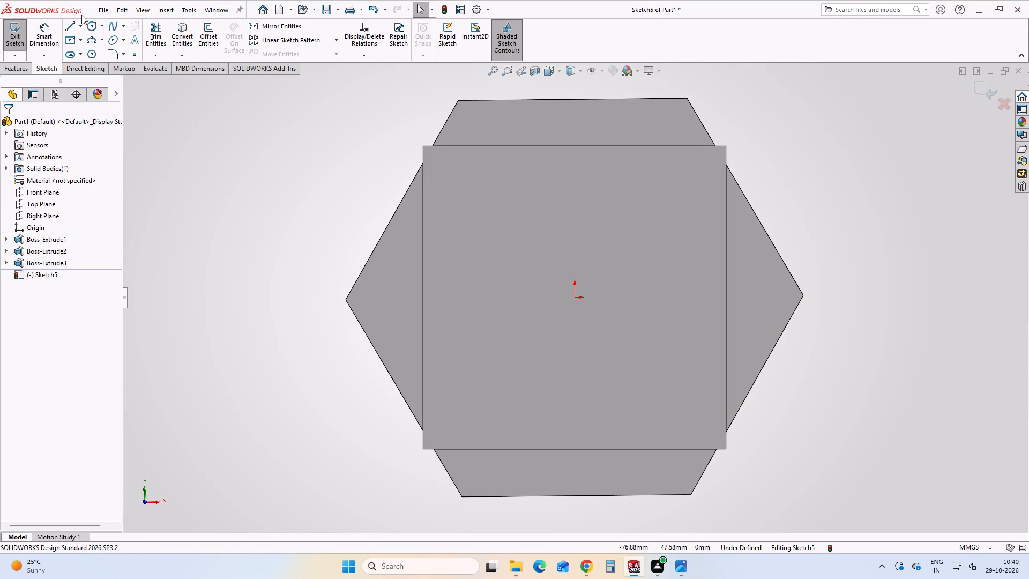
click(87, 26)
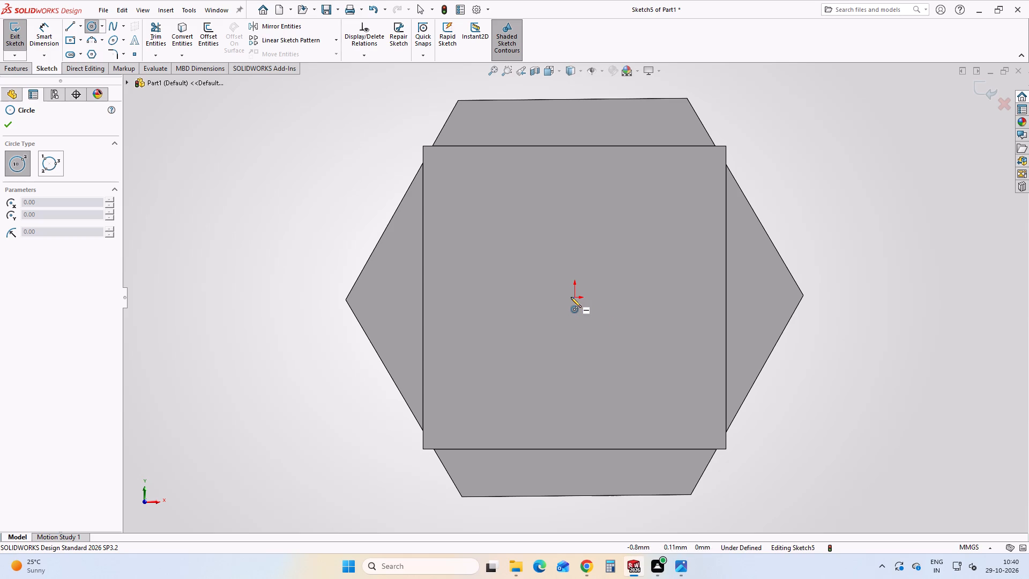
click(575, 297)
click(645, 217)
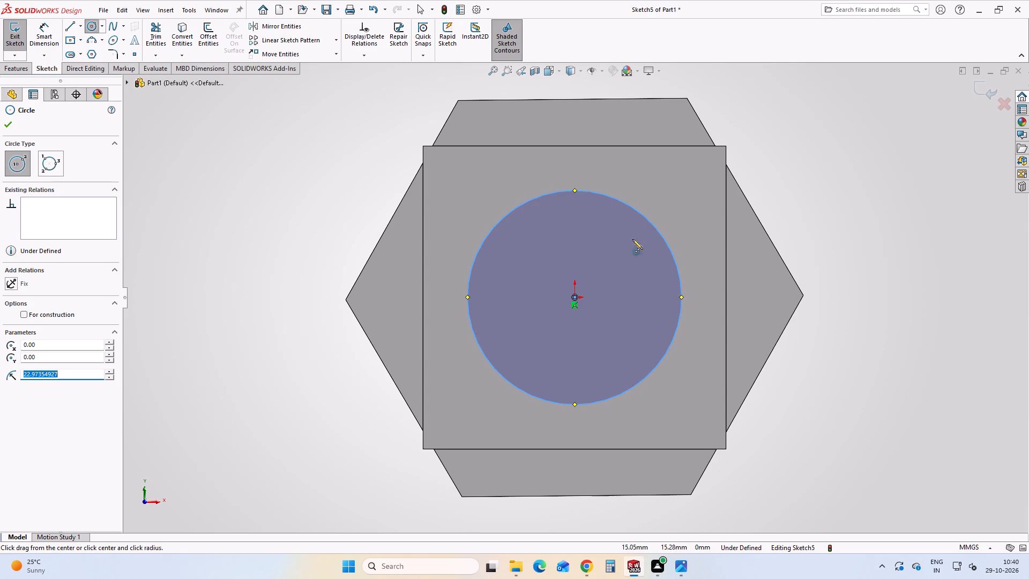
click(6, 124)
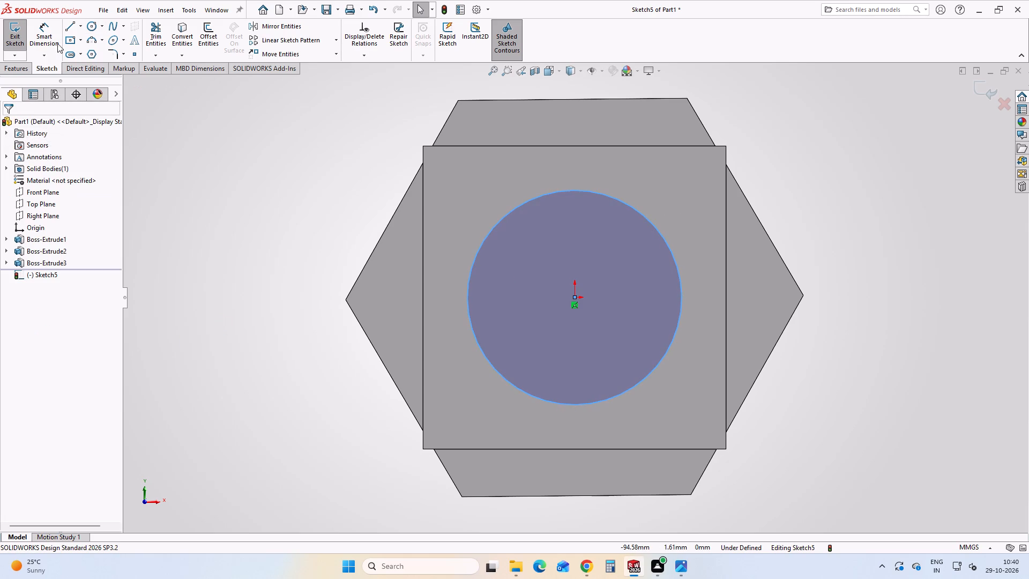
Dimension the circle on the flange's top face with a diameter of 50 mm.
click(46, 41)
click(635, 210)
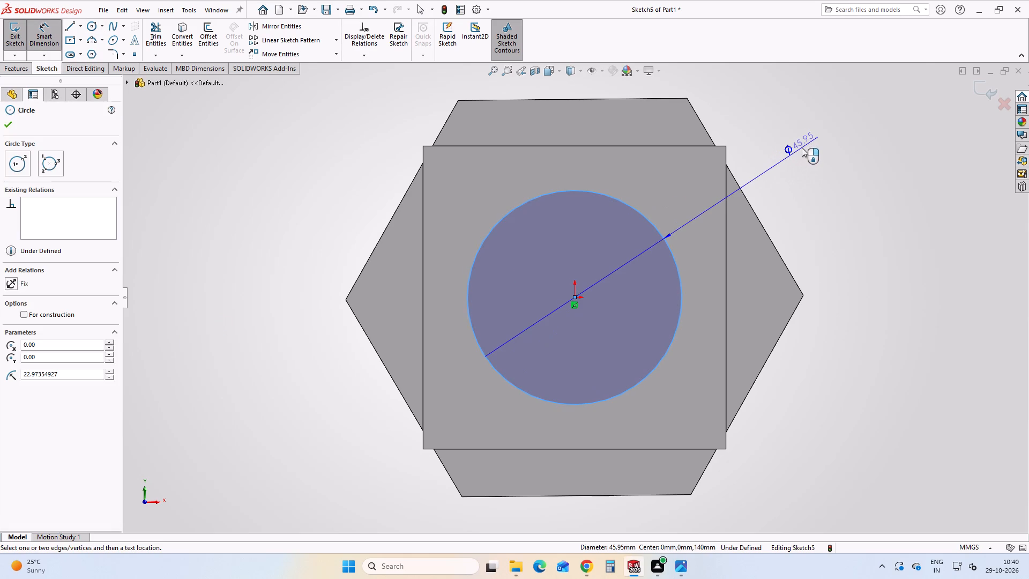
click(802, 147)
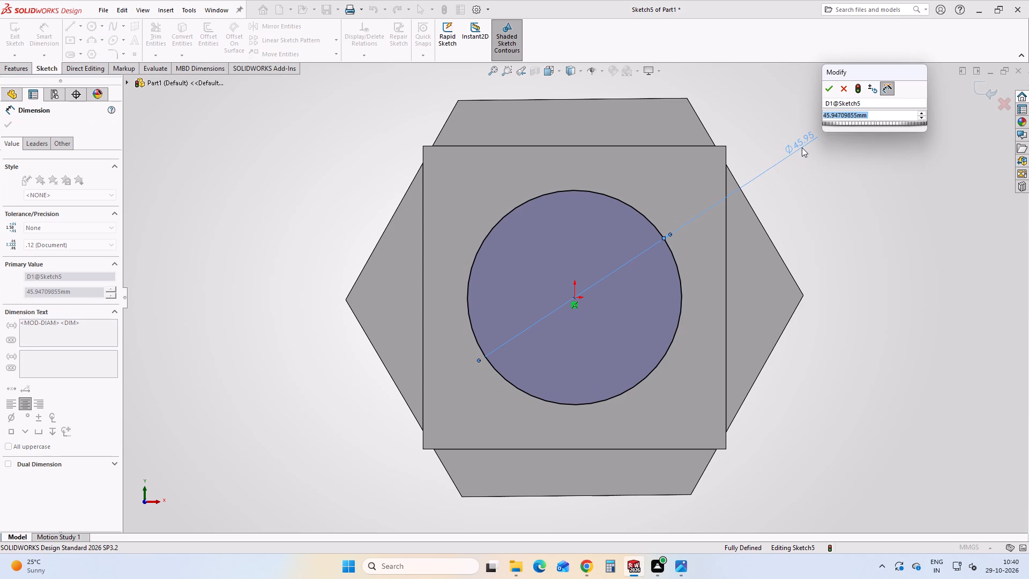
key(2)
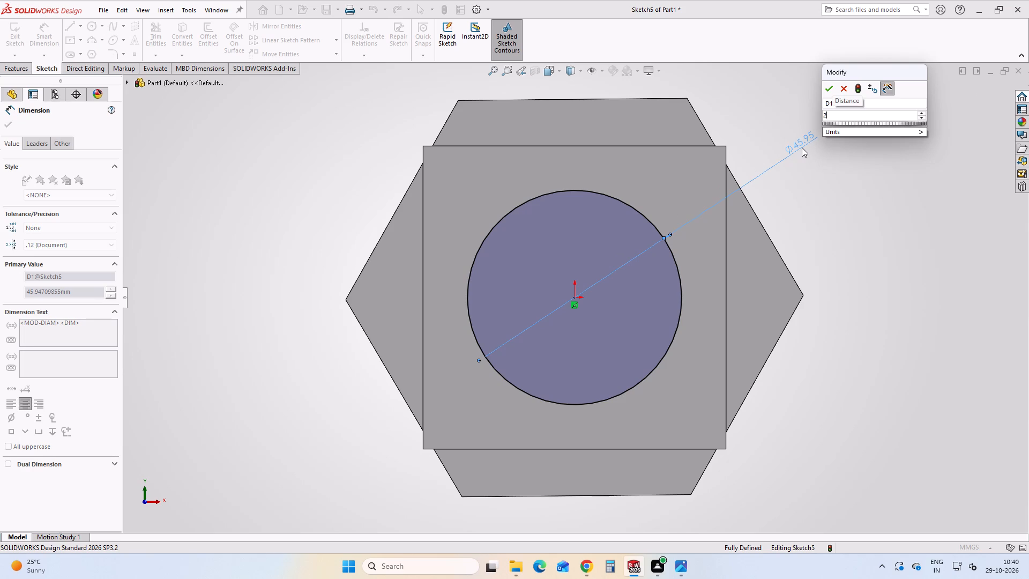
key(BackSpace)
text(50)
key(Return)
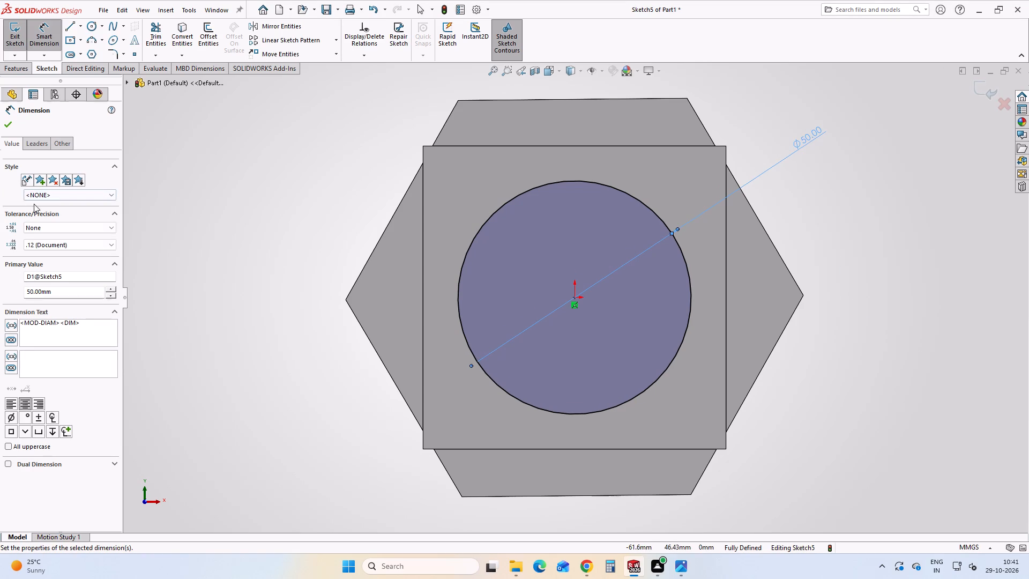
click(2, 122)
Cut the 50 mm circle into the square flange with a blind Extruded Cut 25 mm deep, checking the drawing first.
scroll(733, 336, up, 2)
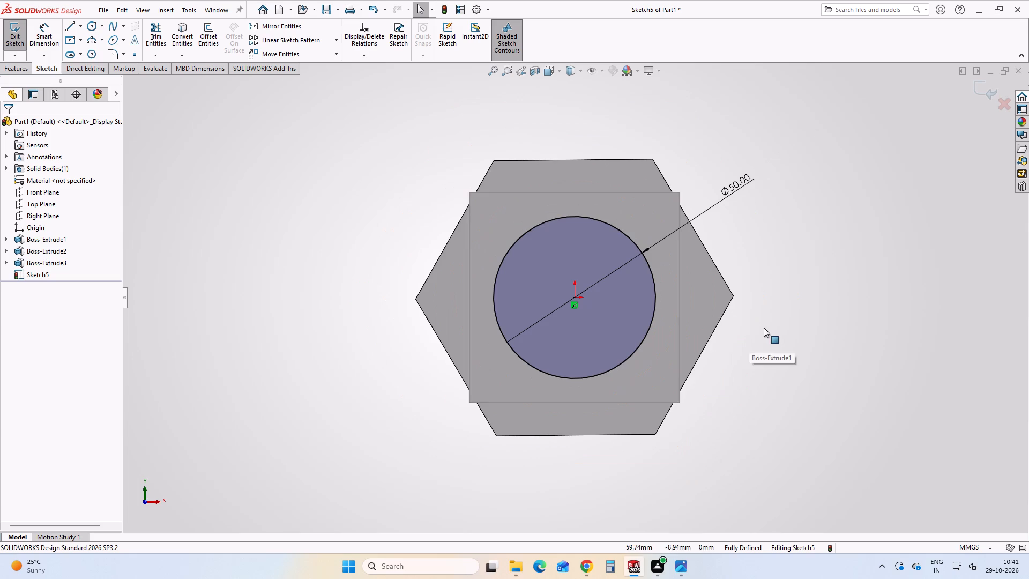
middle_drag(492, 423, 520, 312)
scroll(520, 311, down, 1)
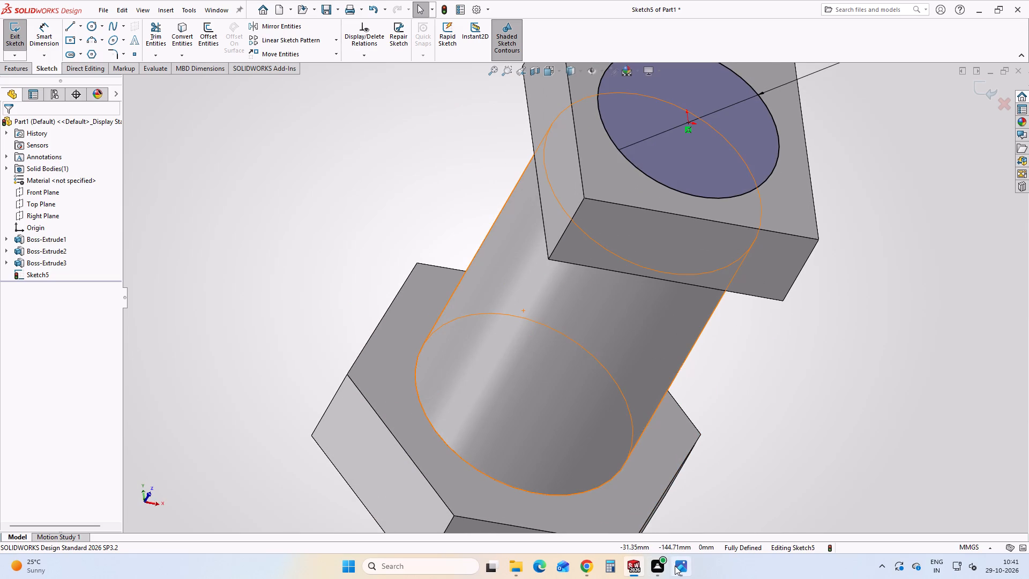
click(675, 566)
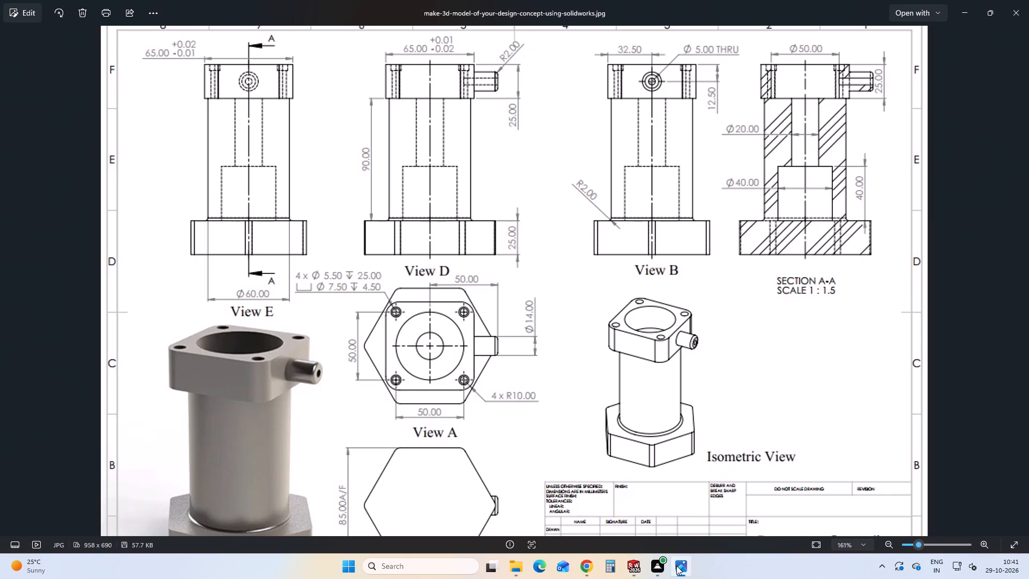
click(681, 565)
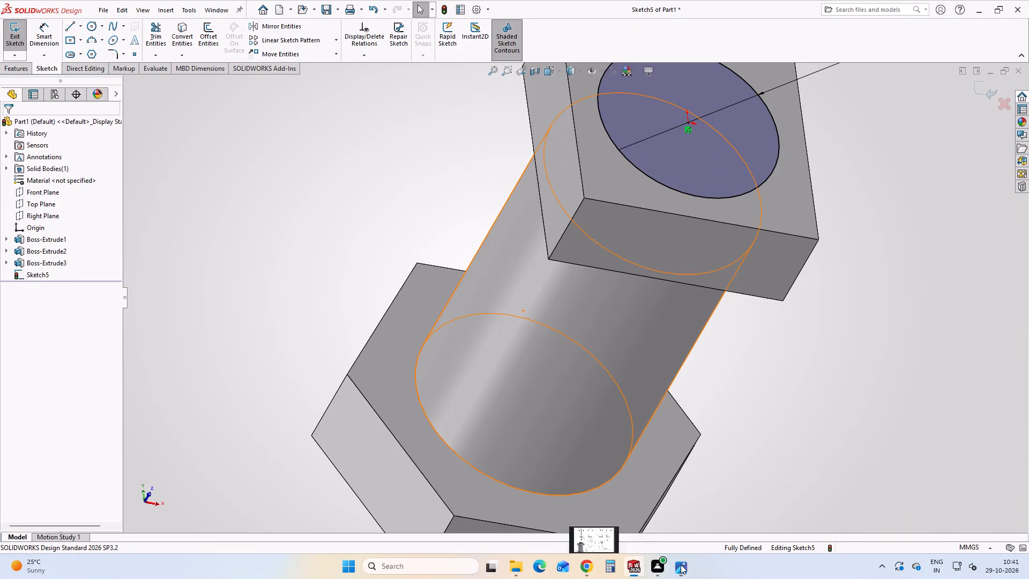
click(682, 562)
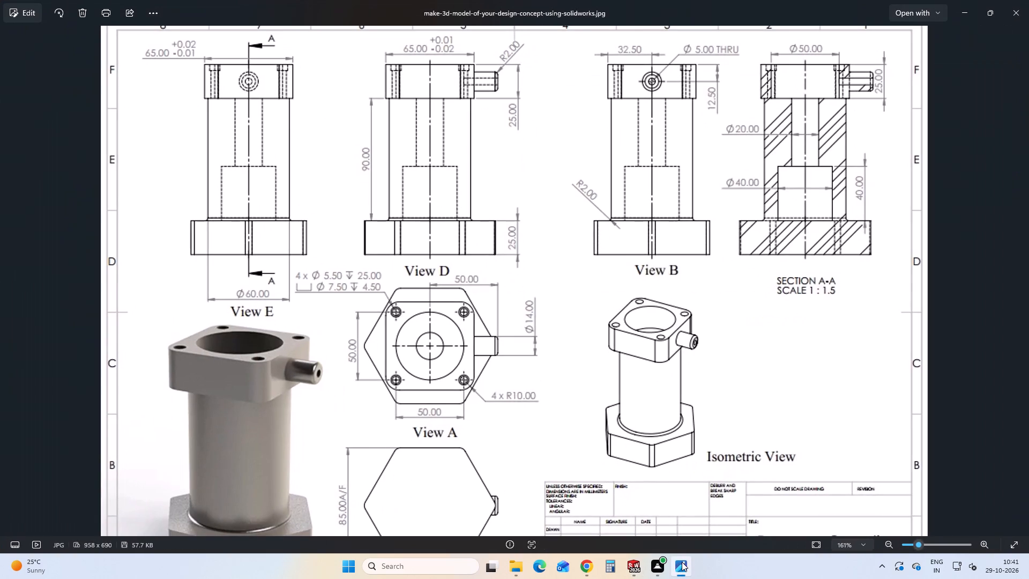
click(682, 562)
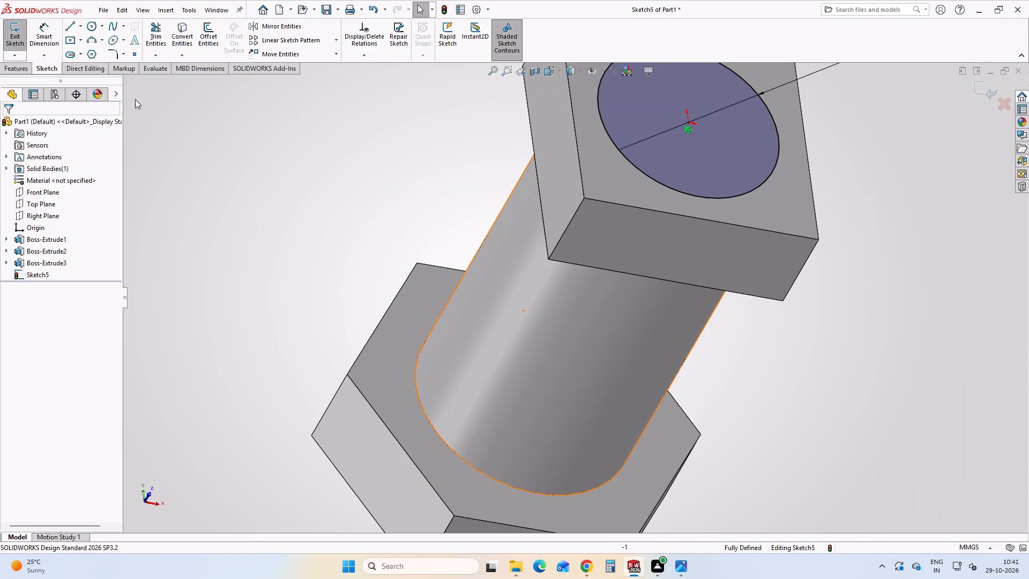
click(17, 70)
click(150, 43)
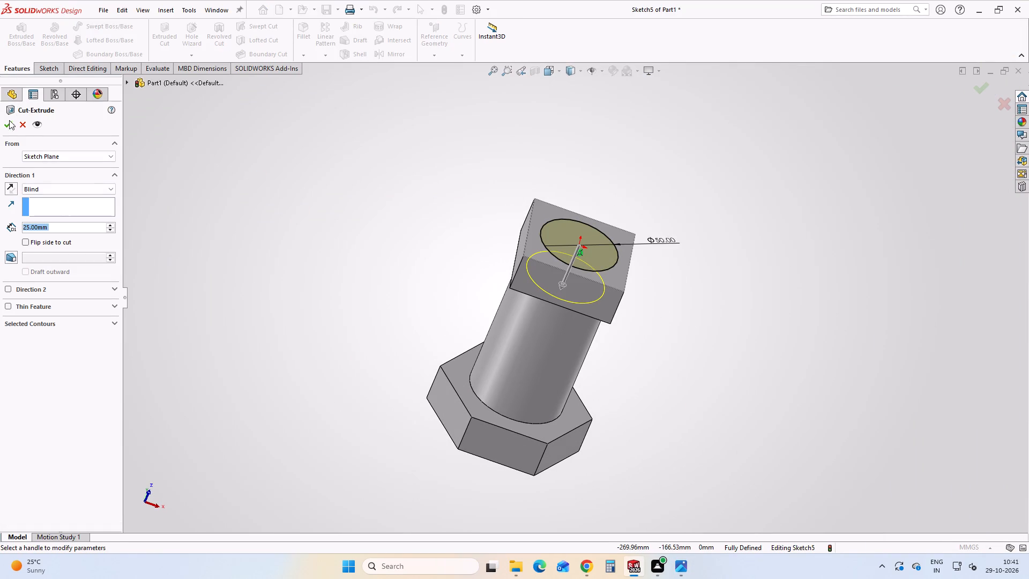
click(7, 122)
click(406, 232)
Open a new sketch on the circular floor of the 50 mm flange bore.
scroll(406, 232, up, 3)
middle_drag(562, 256, 558, 265)
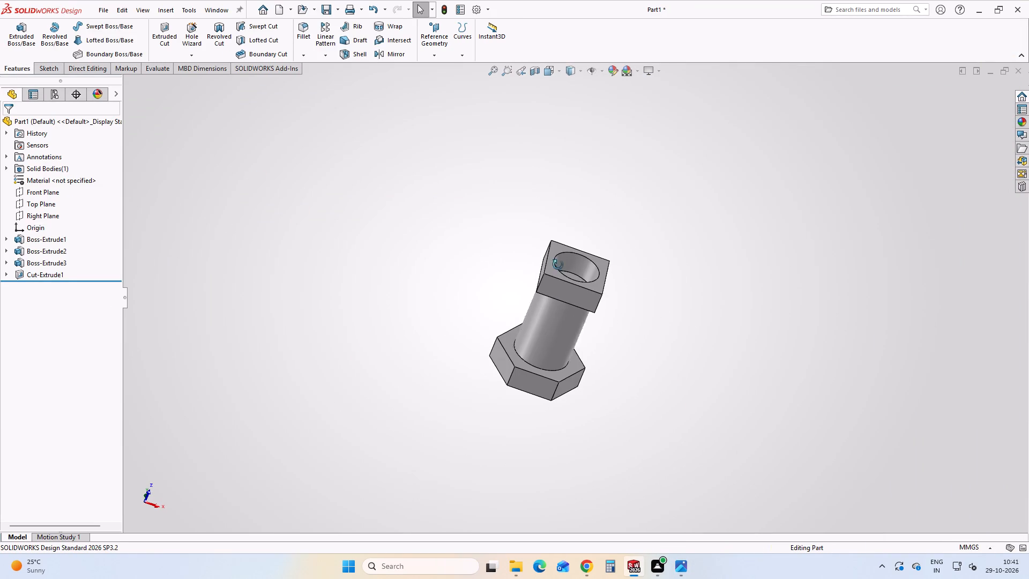
middle_drag(558, 265, 537, 324)
scroll(564, 267, down, 9)
click(573, 349)
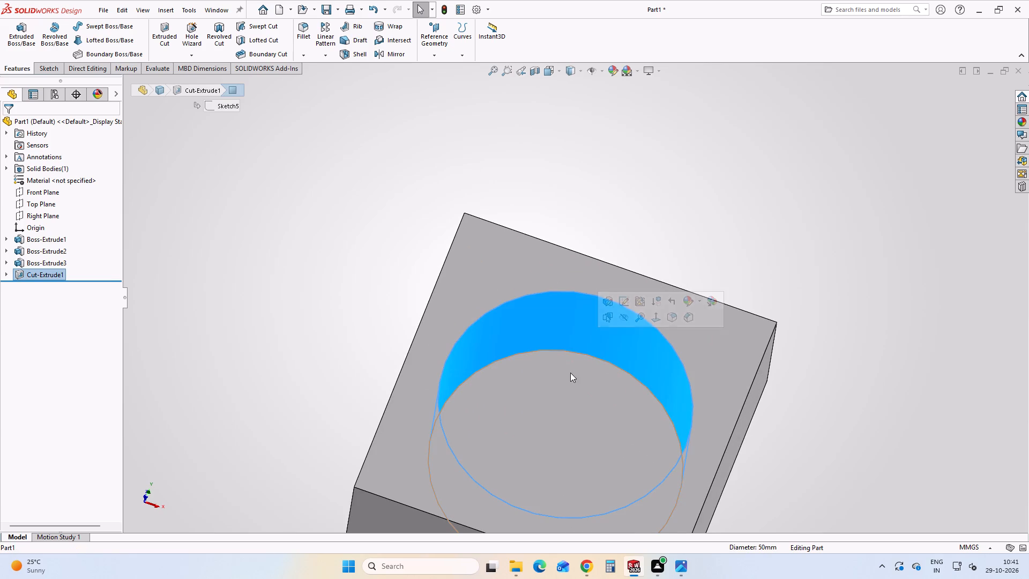
click(838, 282)
click(560, 398)
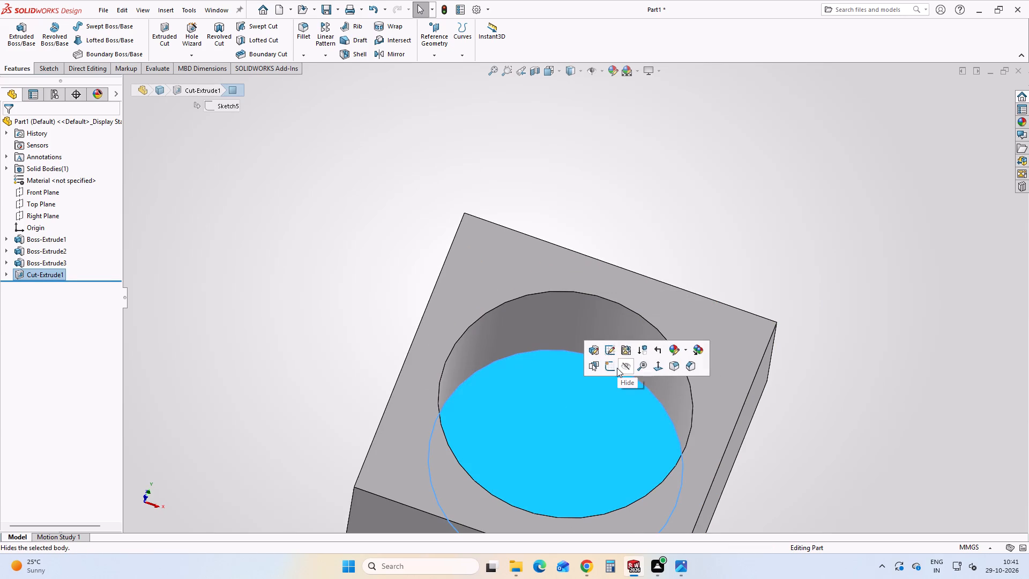
click(615, 369)
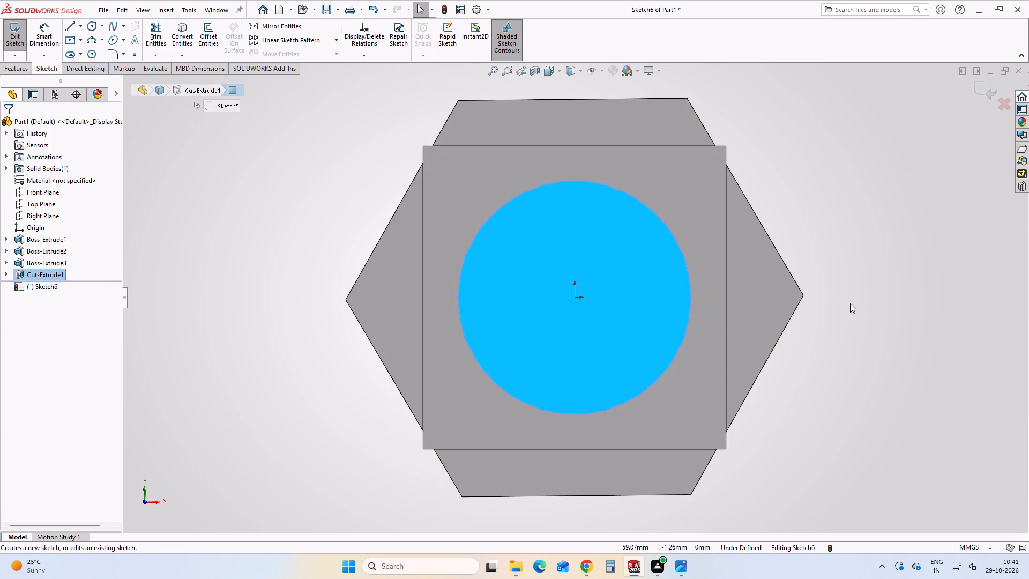
click(260, 338)
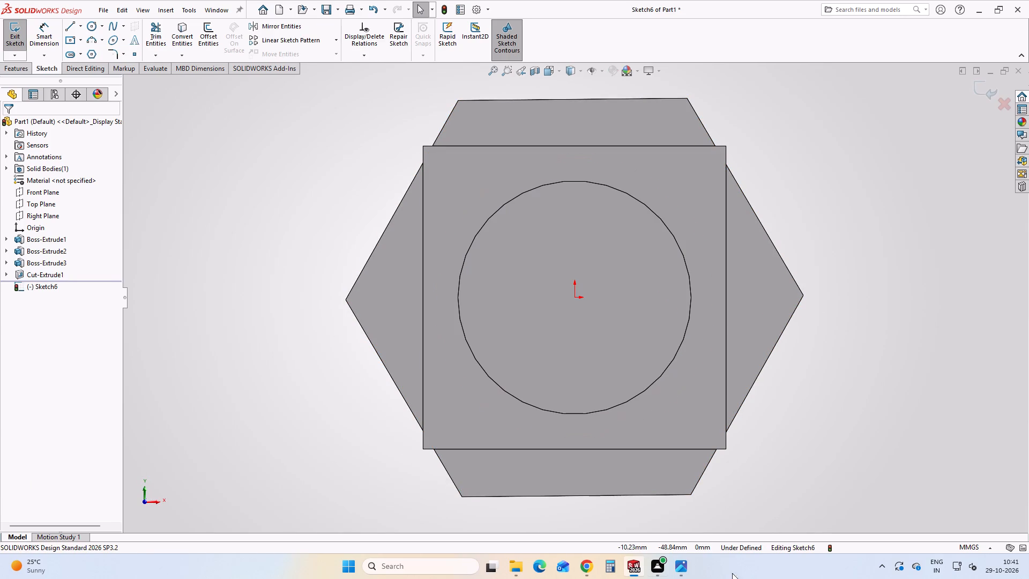
Check the internal bore dimensions in the drawing image, enter 90 in Calculator, and return to the SOLIDWORKS part.
click(685, 571)
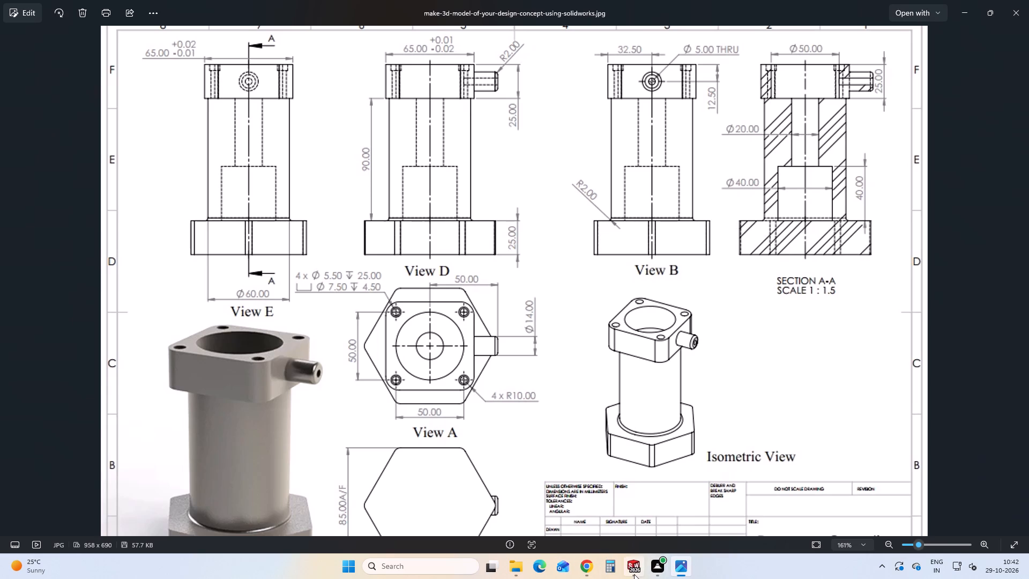
click(607, 571)
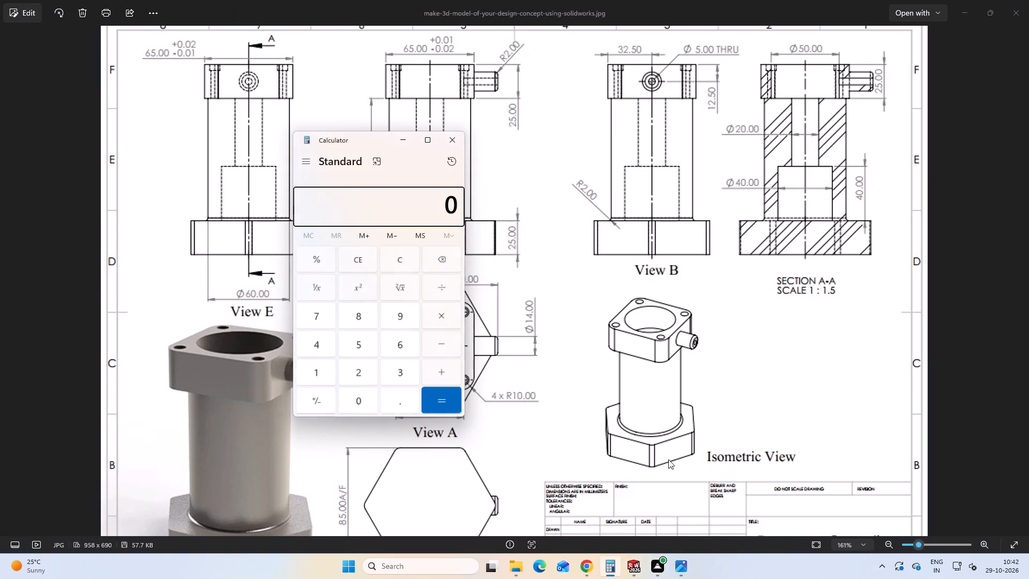
text(90)
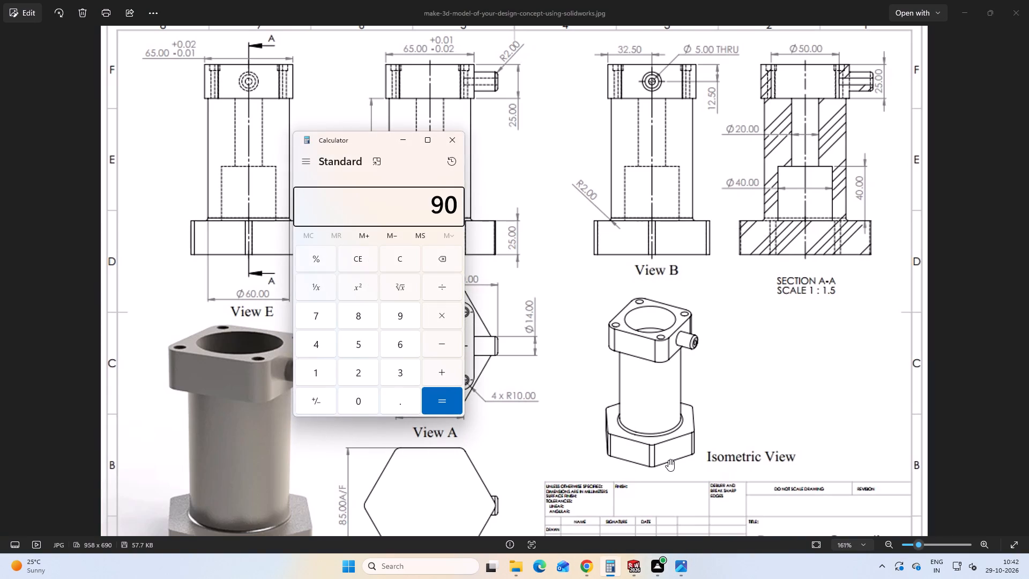
click(870, 405)
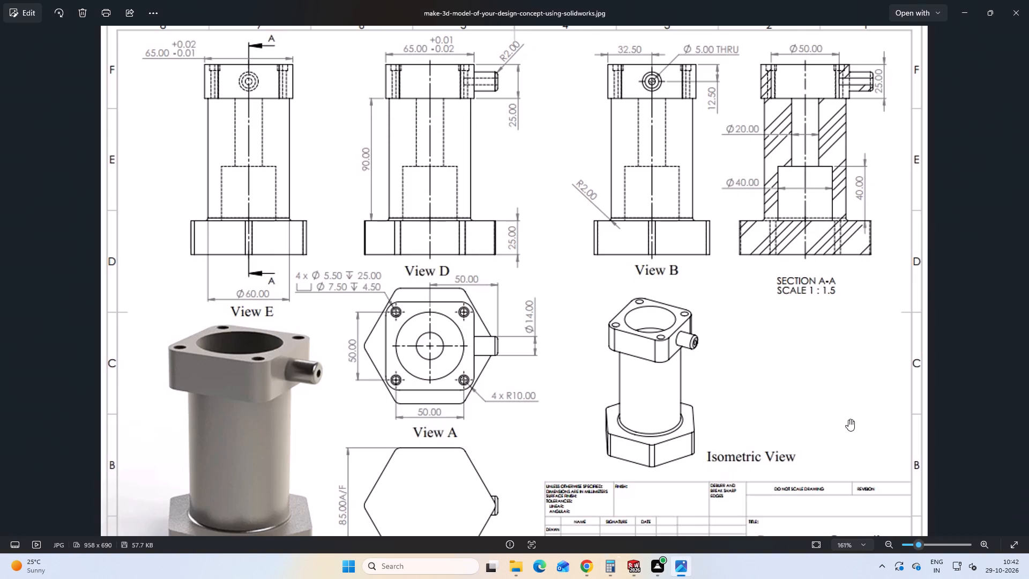
click(635, 571)
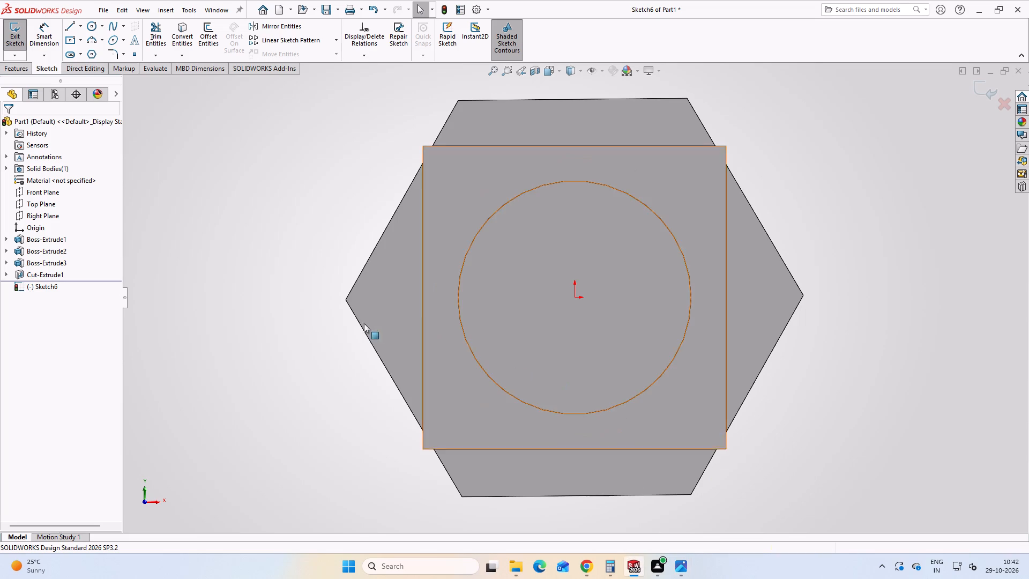
Sketch a circle about 35 mm in diameter centred on the origin, on the floor of the 50 mm flange recess.
click(86, 29)
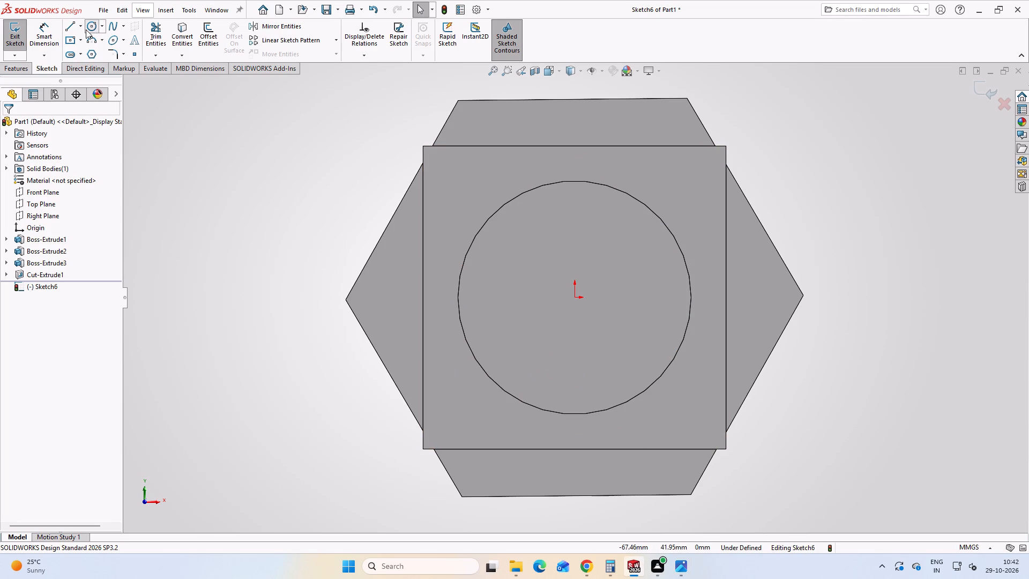
click(575, 300)
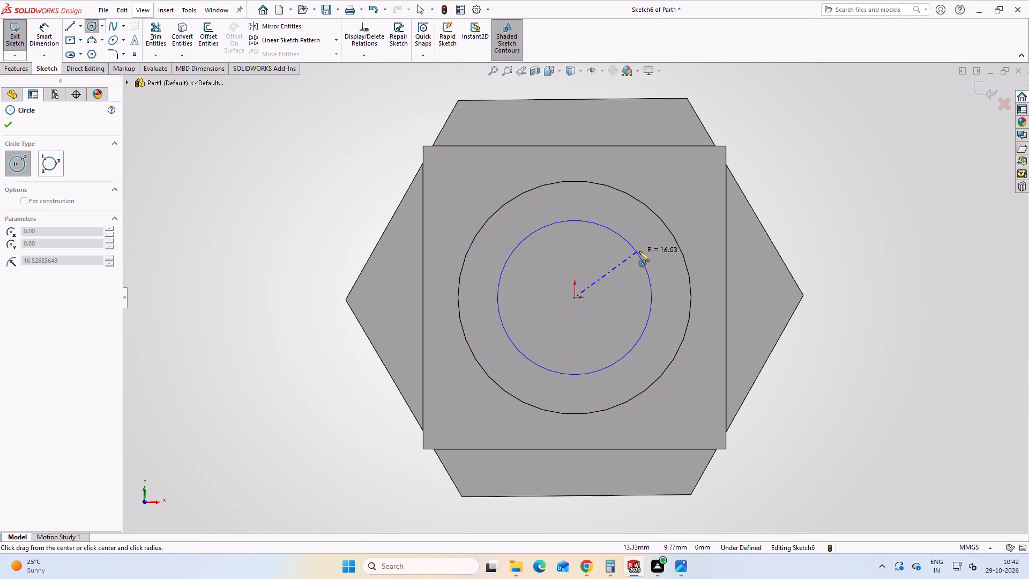
click(640, 250)
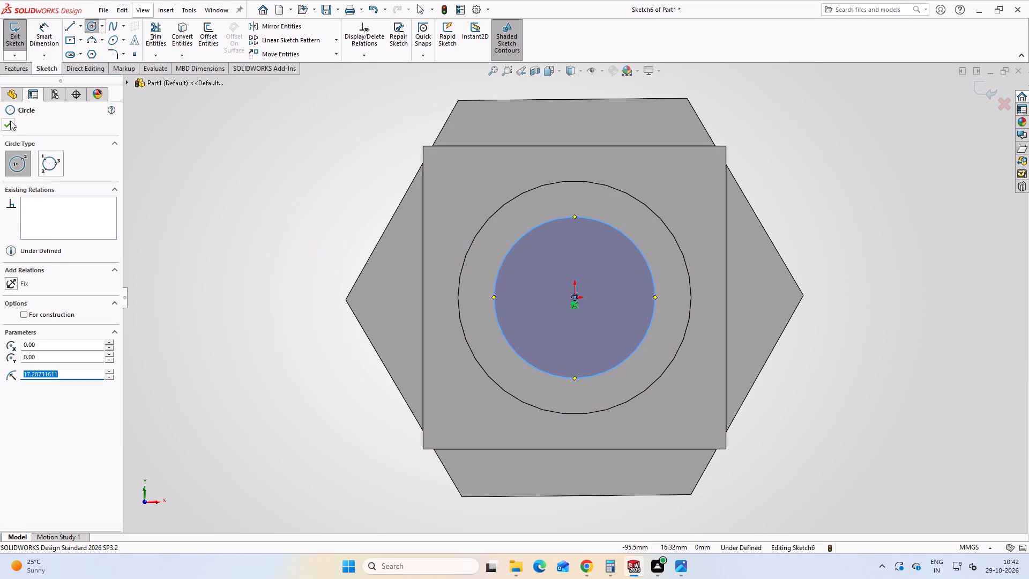
click(12, 121)
Dimension the circle on the recess floor with a diameter of 20 mm, checking the drawing for the bore size.
click(49, 28)
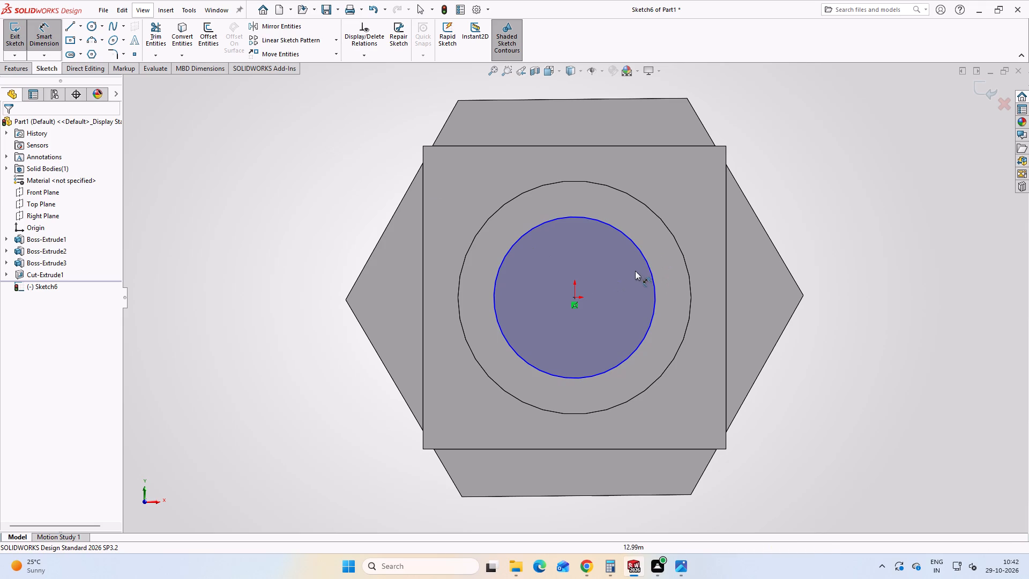
click(644, 255)
click(861, 140)
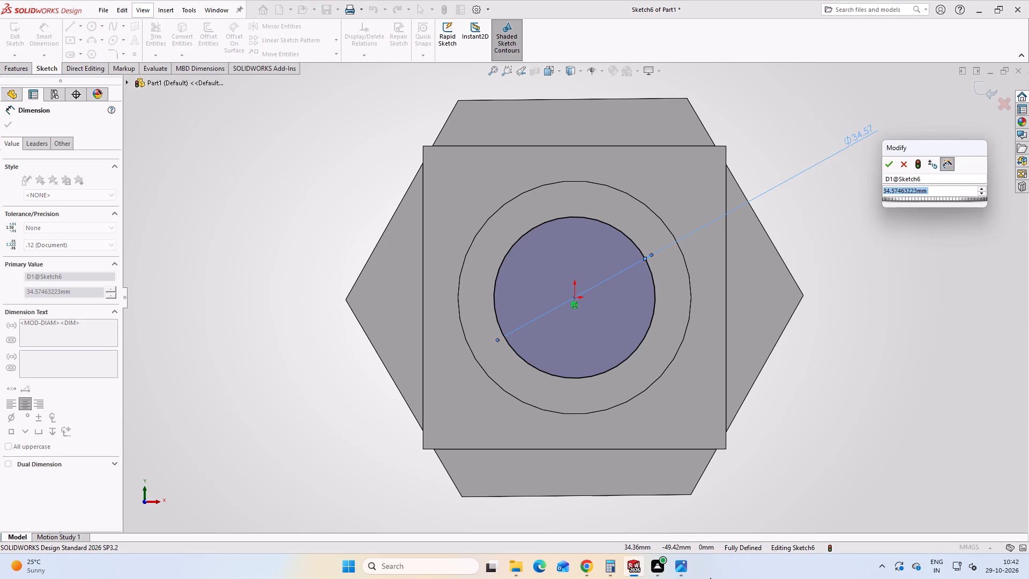
click(676, 567)
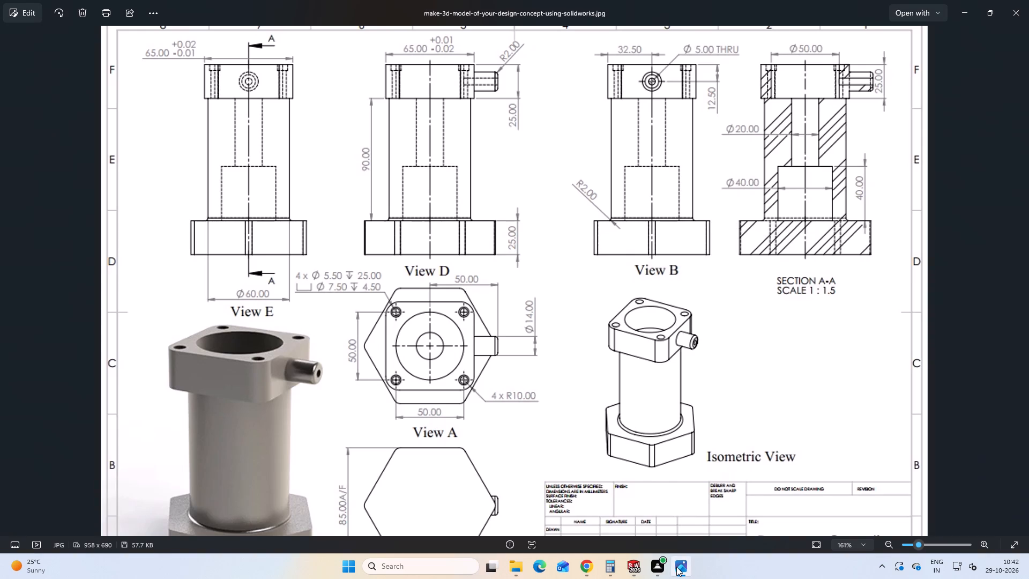
click(676, 567)
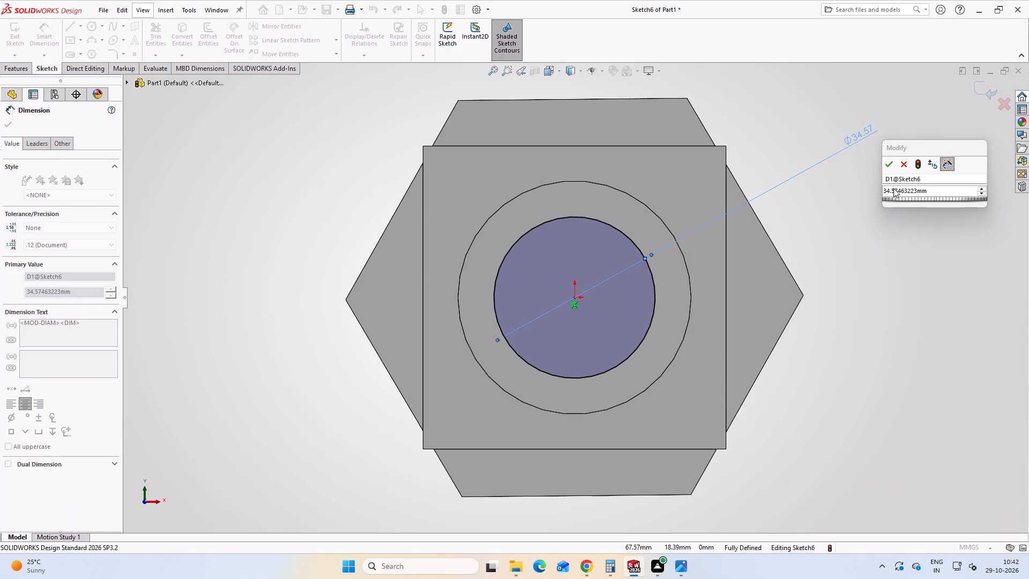
click(893, 188)
text(20)
key(Return)
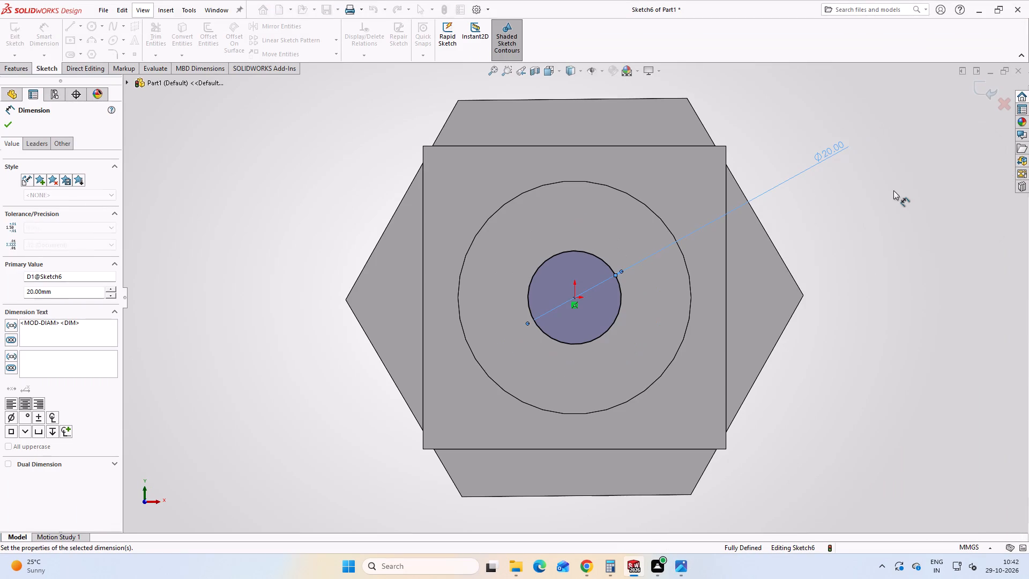
click(11, 124)
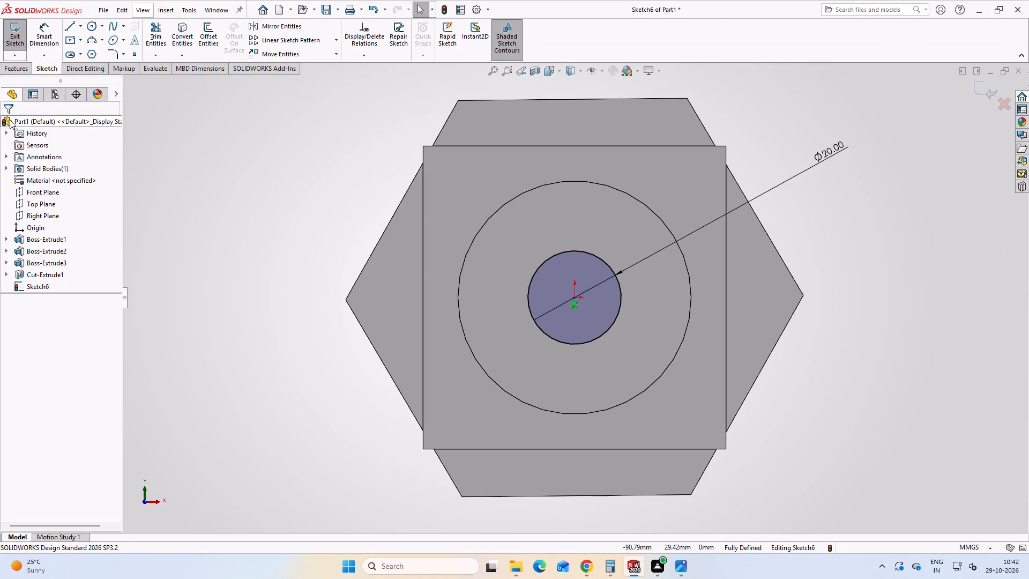
Cut the 20 mm circle down from the recess floor with a blind Extruded Cut 50 mm deep.
click(16, 71)
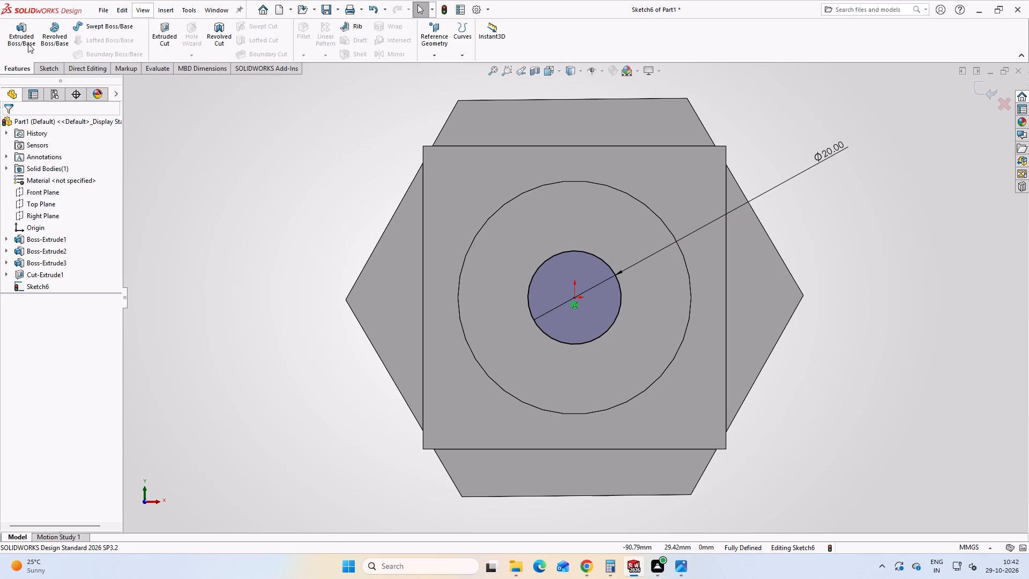
click(160, 43)
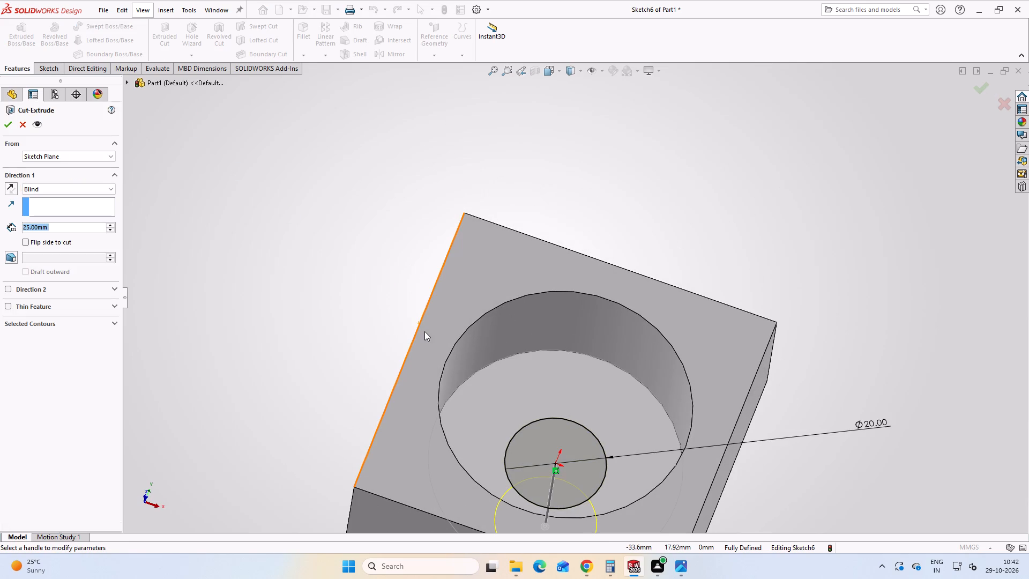
text(50)
key(Return)
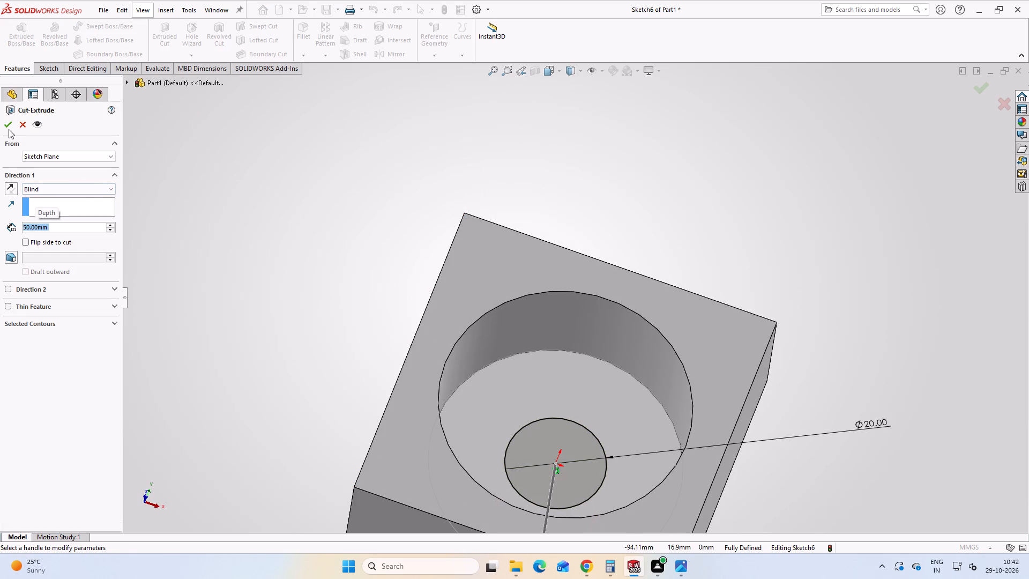
click(9, 128)
click(4, 125)
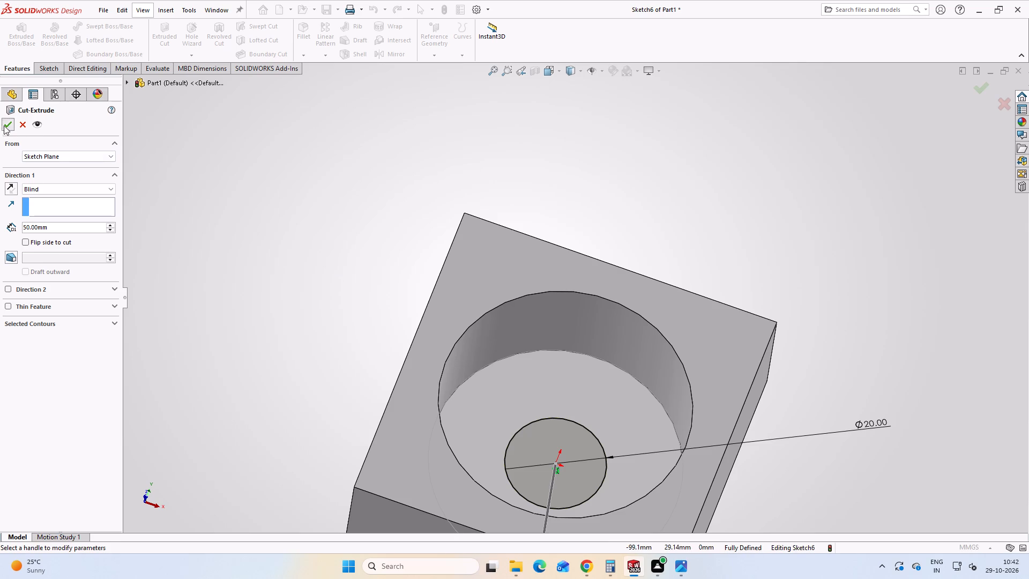
Open a new sketch on the circular floor at the bottom of the 20 mm bore.
scroll(326, 284, up, 3)
scroll(499, 322, up, 2)
middle_drag(586, 334, 573, 421)
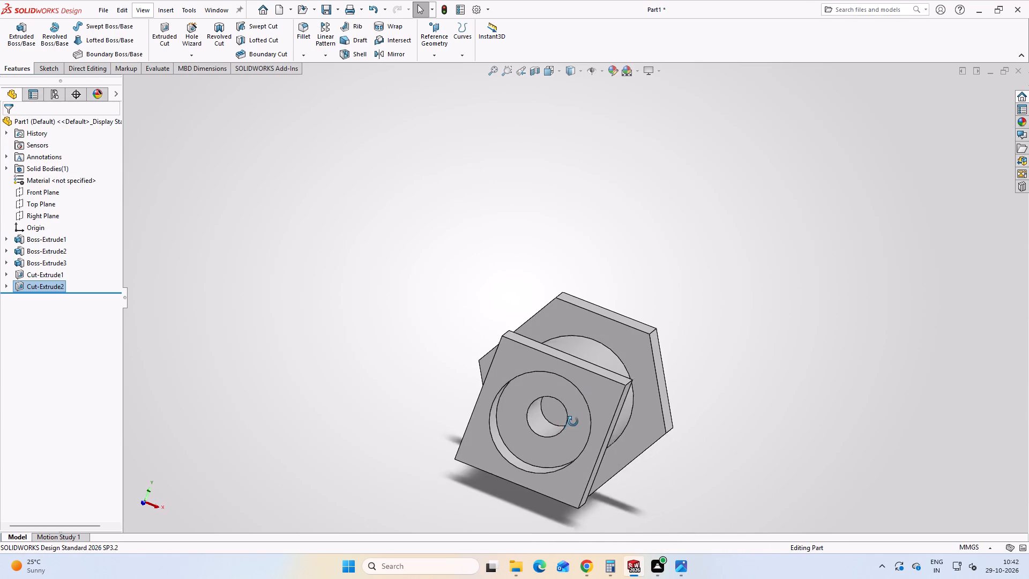
middle_drag(573, 421, 599, 353)
click(725, 309)
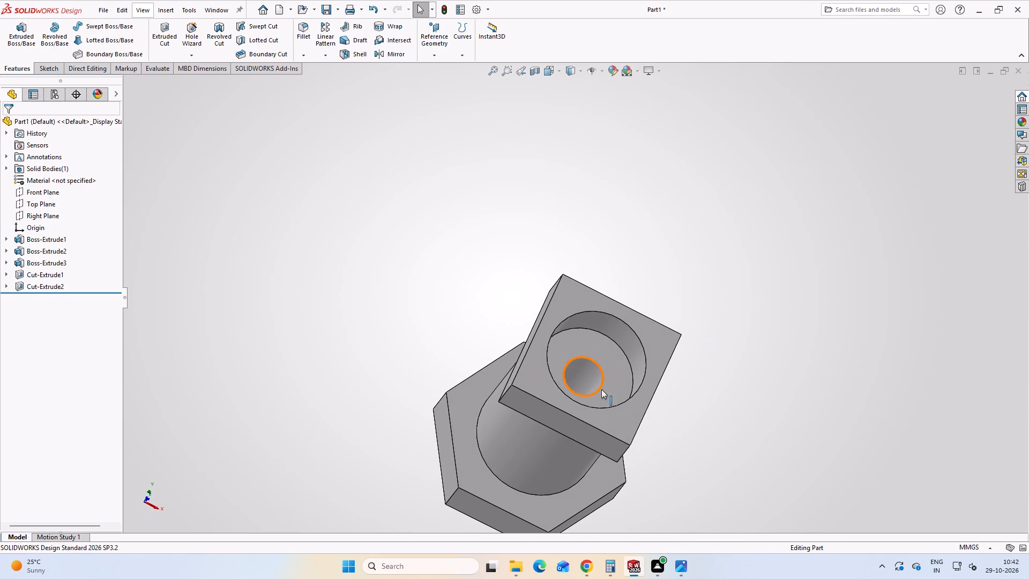
scroll(601, 389, down, 4)
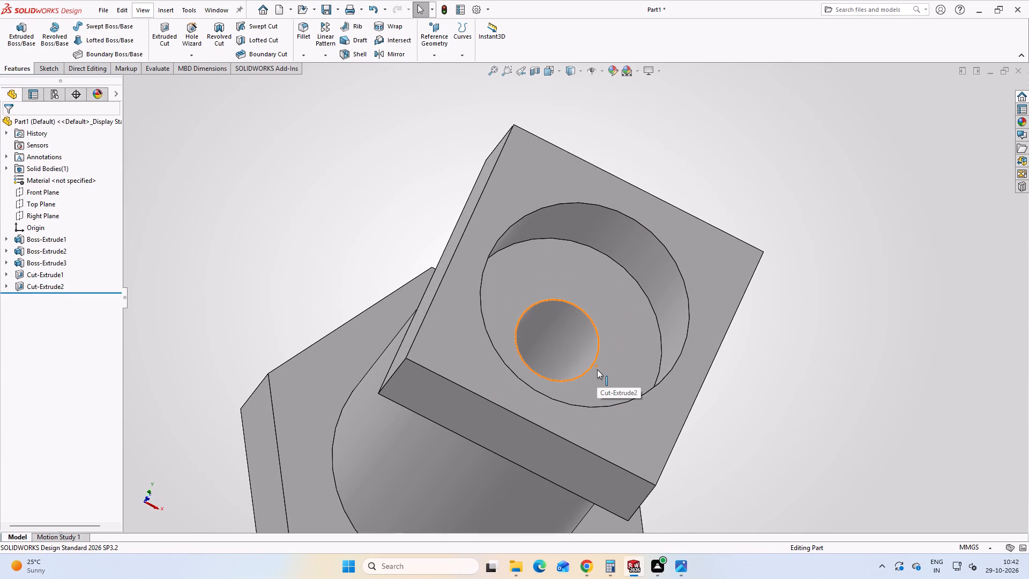
scroll(597, 369, up, 3)
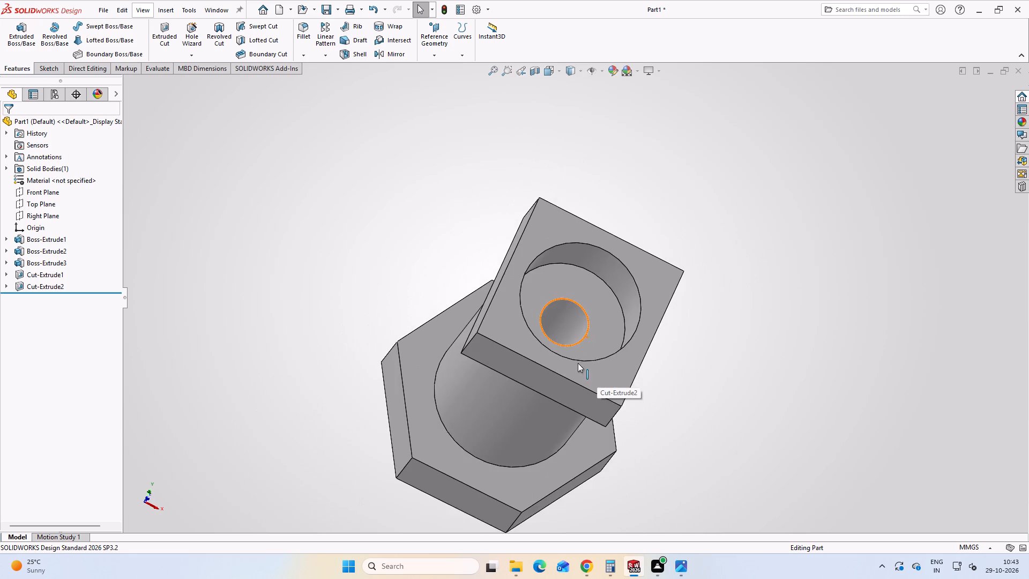
scroll(573, 358, up, 2)
scroll(581, 318, down, 4)
middle_drag(562, 346, 545, 417)
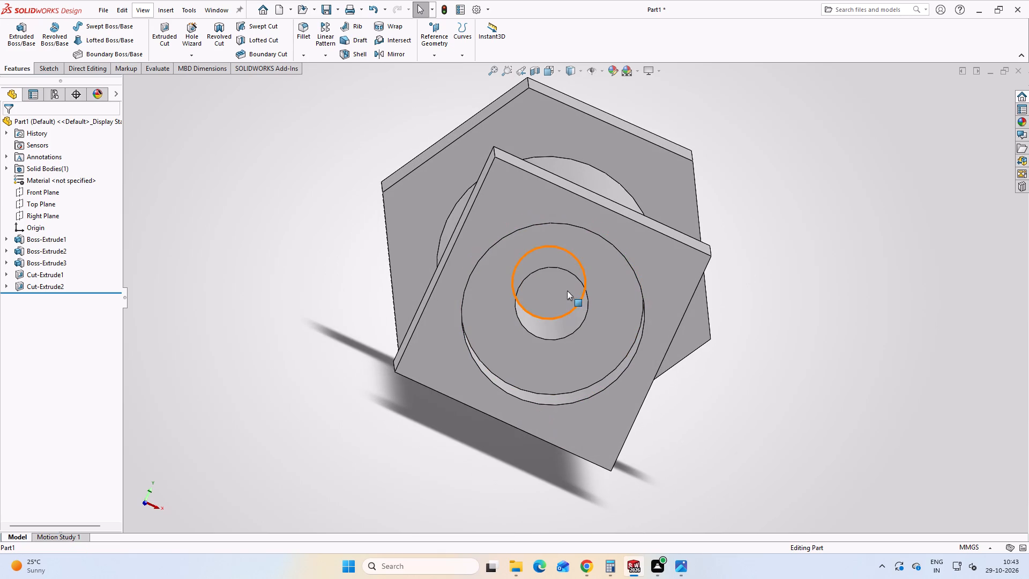
click(550, 298)
click(603, 268)
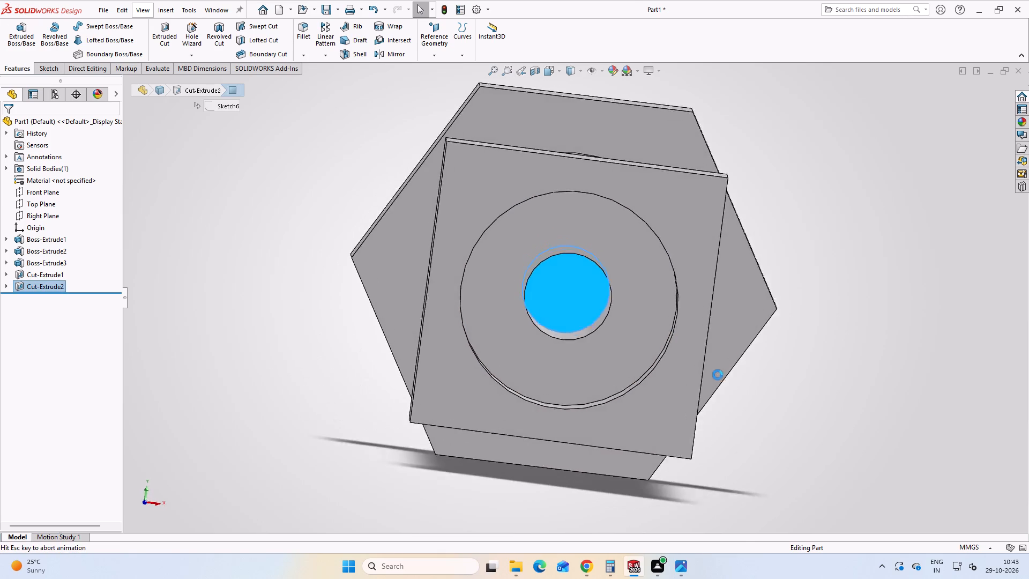
click(883, 356)
Check the drawing and sketch a circle about 36 mm in diameter centred on the origin, in the 20 mm bore floor's sketch.
click(688, 565)
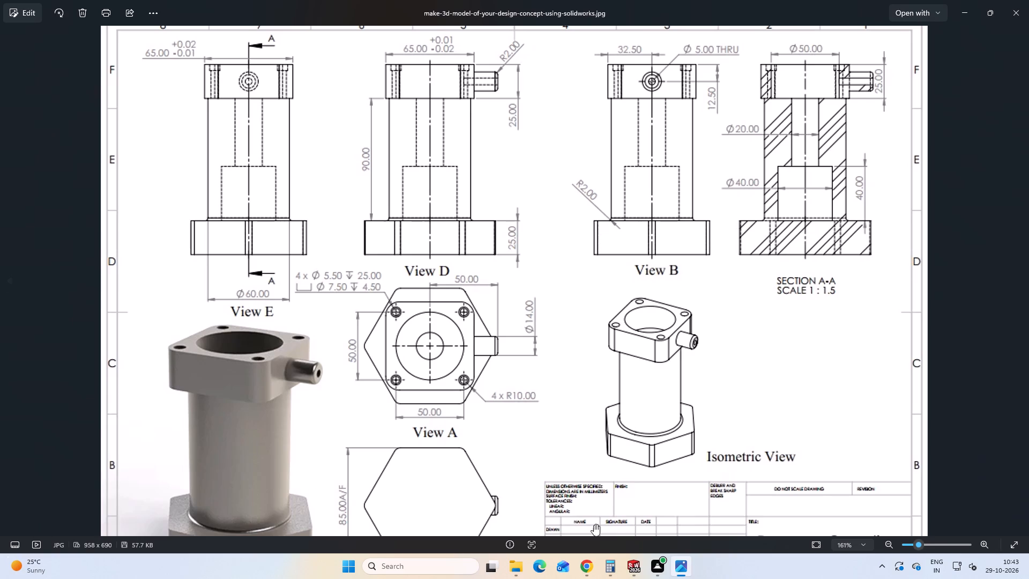
click(678, 574)
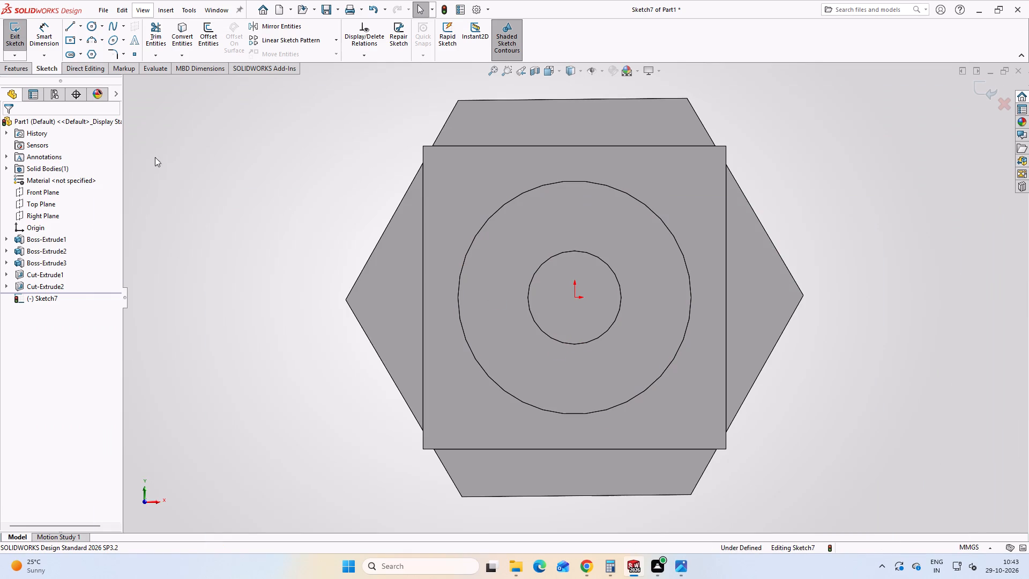
click(93, 25)
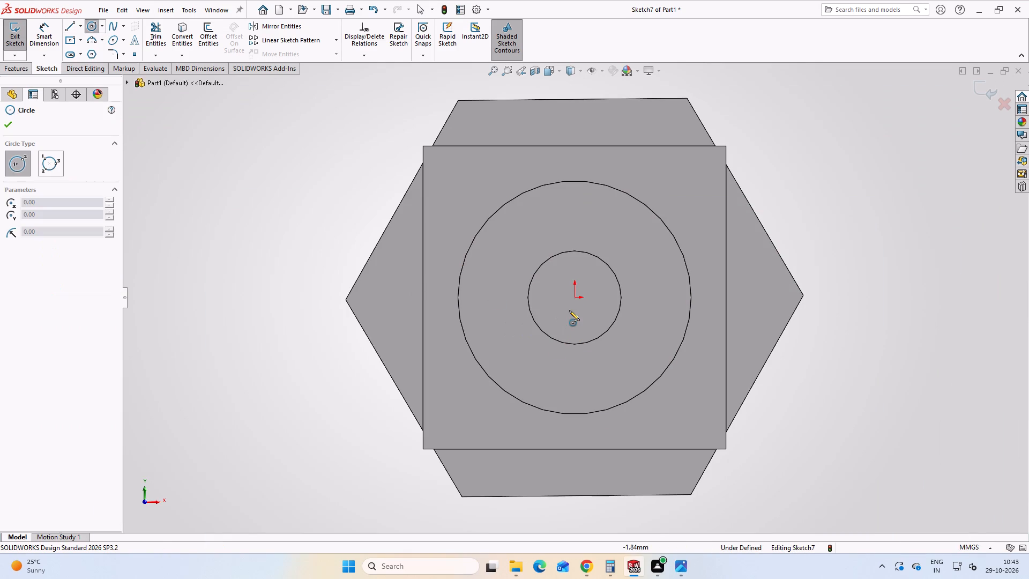
click(576, 299)
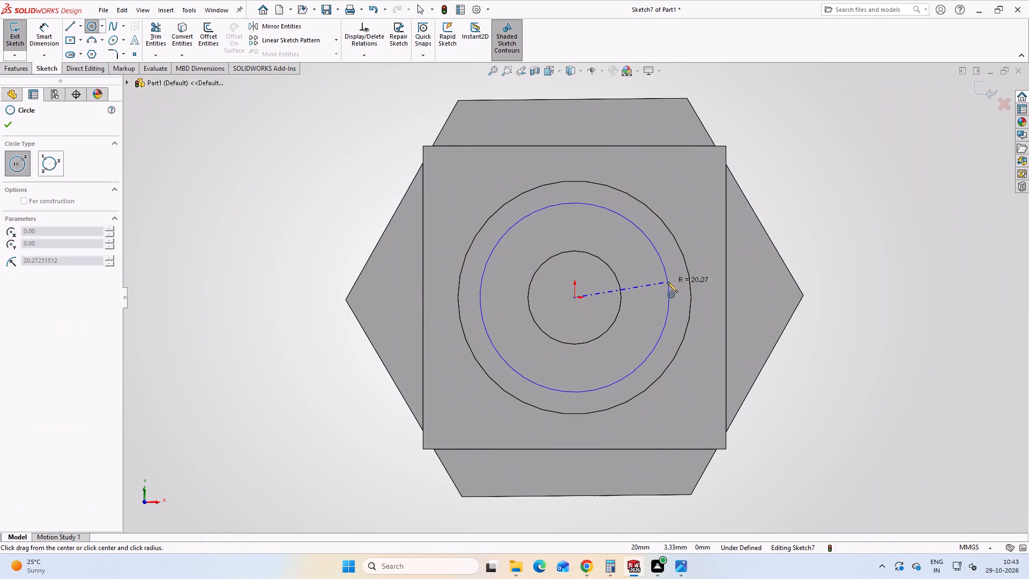
click(658, 288)
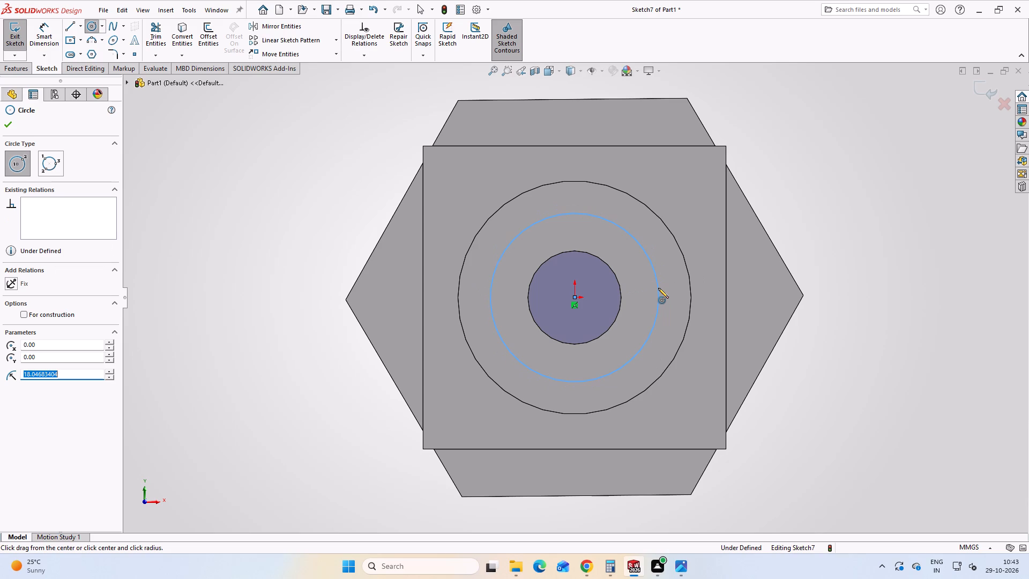
click(13, 126)
Dimension the new circle around the 20 mm bore with a diameter of 40 mm.
click(46, 29)
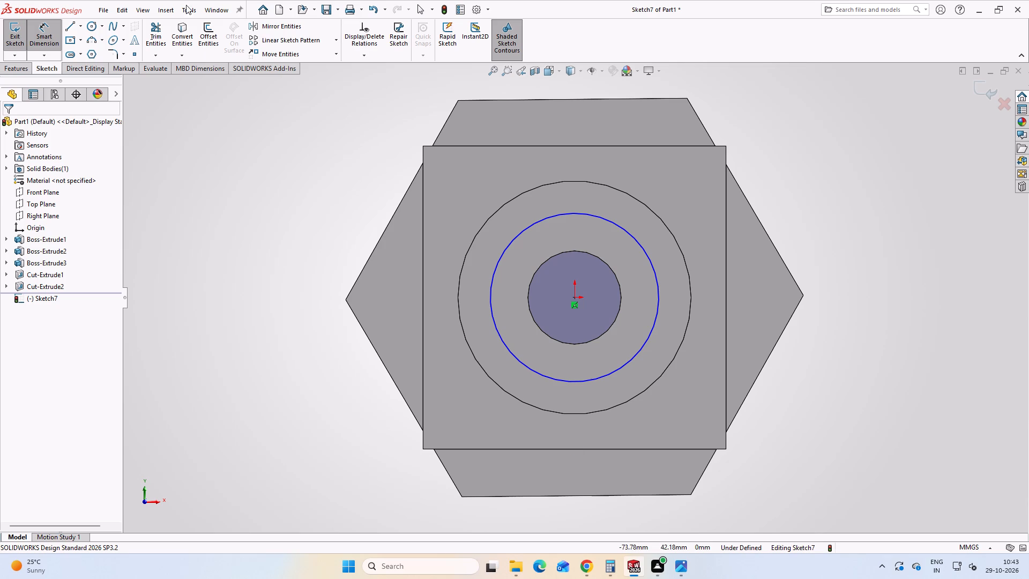
click(607, 220)
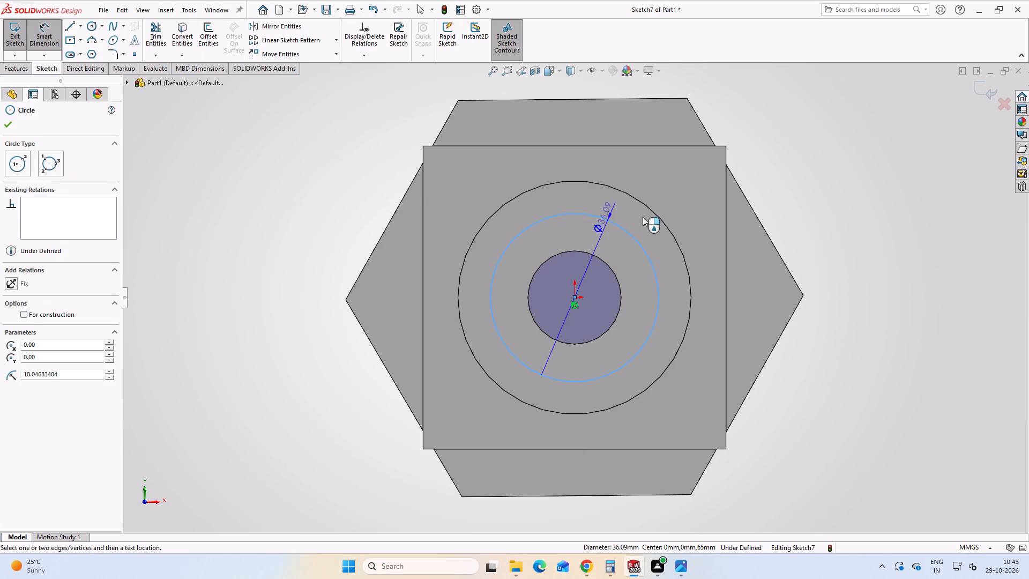
click(823, 177)
text(40)
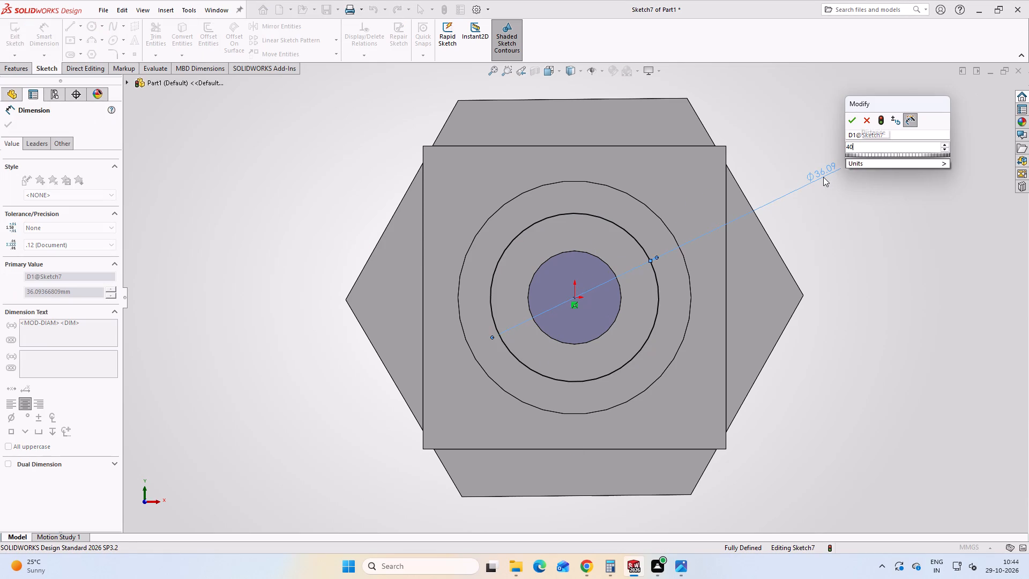
key(Return)
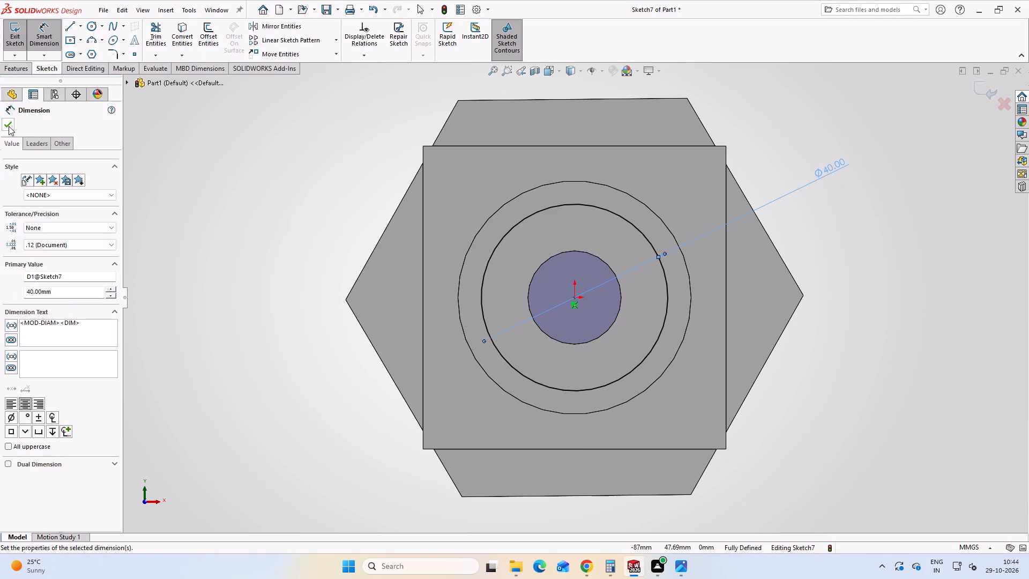
click(9, 126)
Cut the 40 mm circle from the 20 mm bore floor toward the hexagonal base with a blind Extruded Cut 40 mm deep.
click(14, 74)
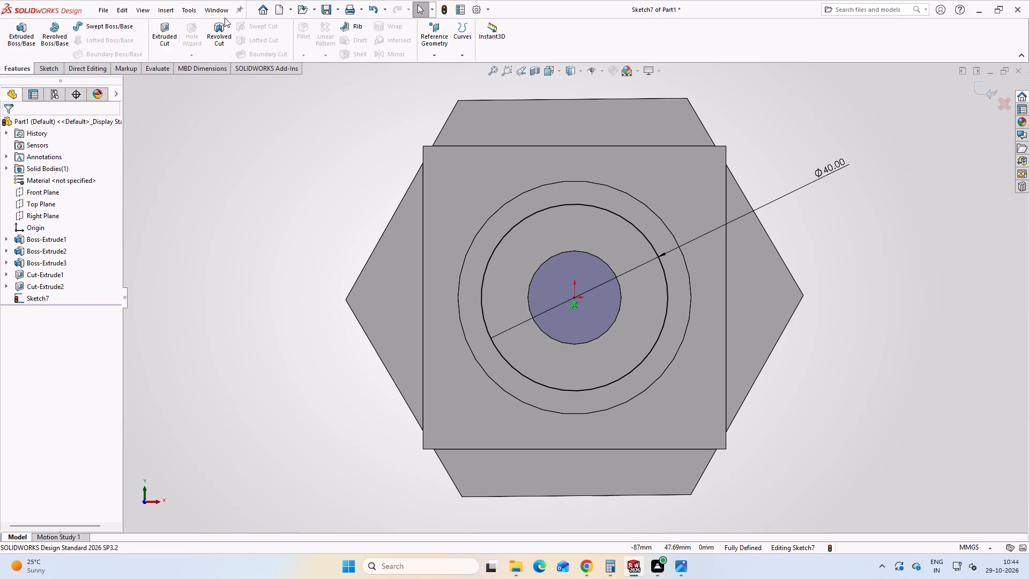
click(169, 38)
middle_drag(486, 340, 490, 324)
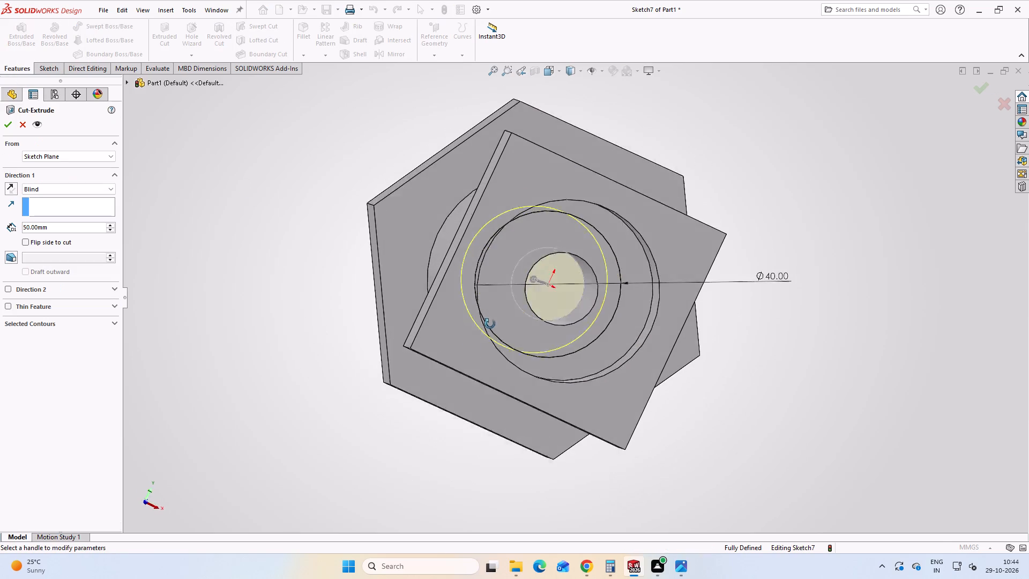
middle_drag(490, 324, 528, 228)
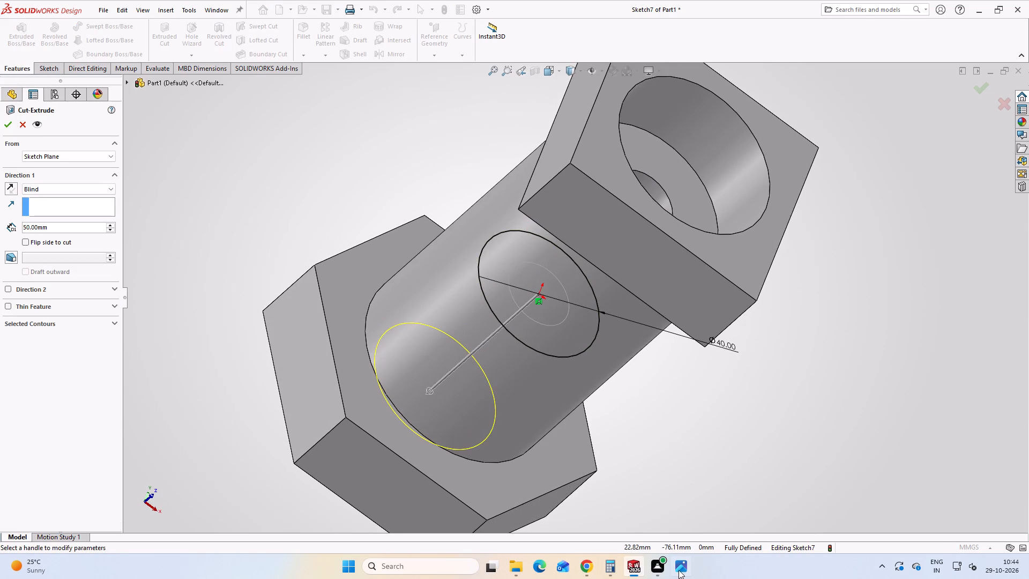
click(681, 570)
click(681, 570)
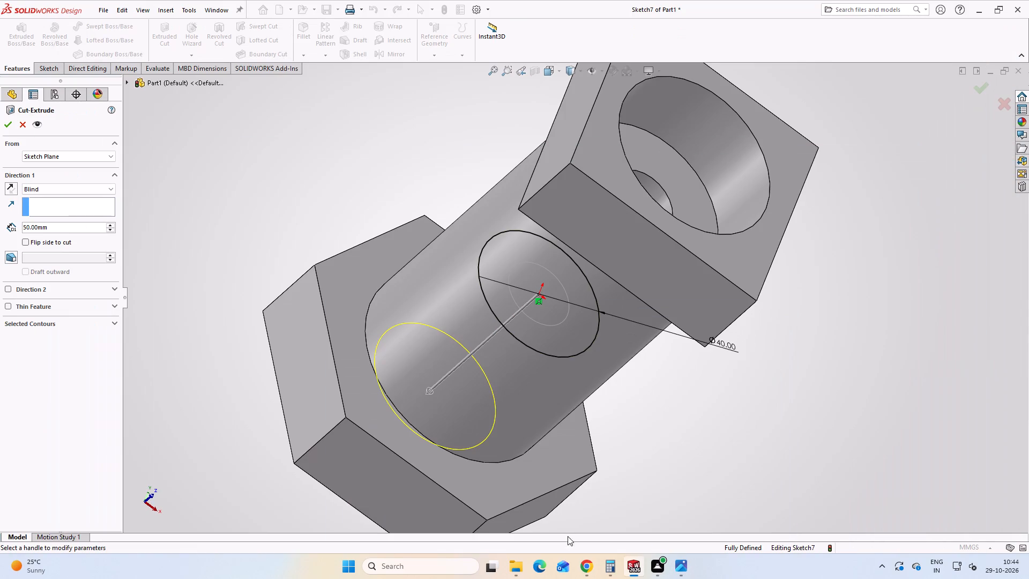
scroll(451, 457, up, 2)
middle_drag(441, 384, 445, 373)
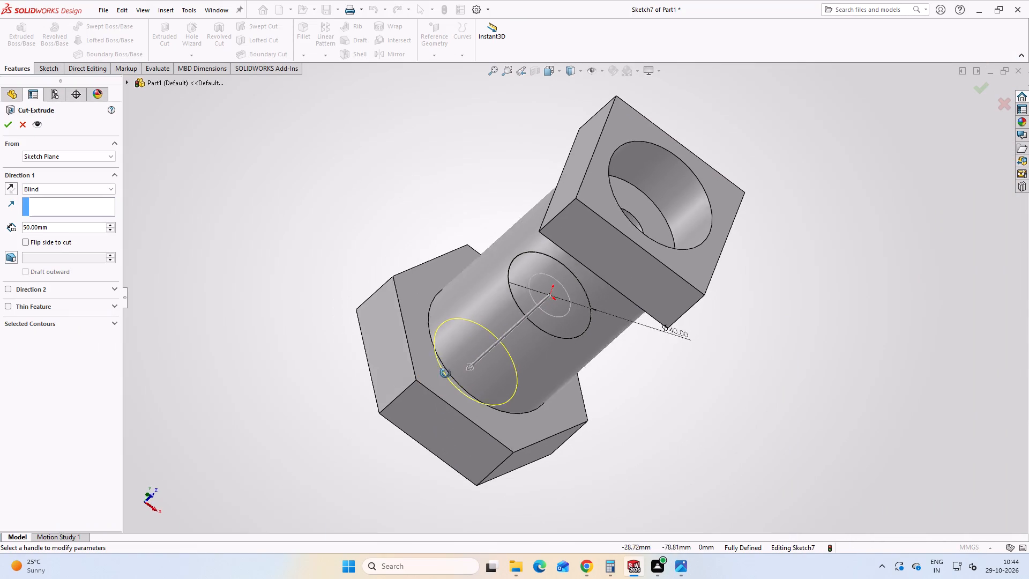
middle_drag(445, 373, 463, 324)
click(49, 221)
click(46, 231)
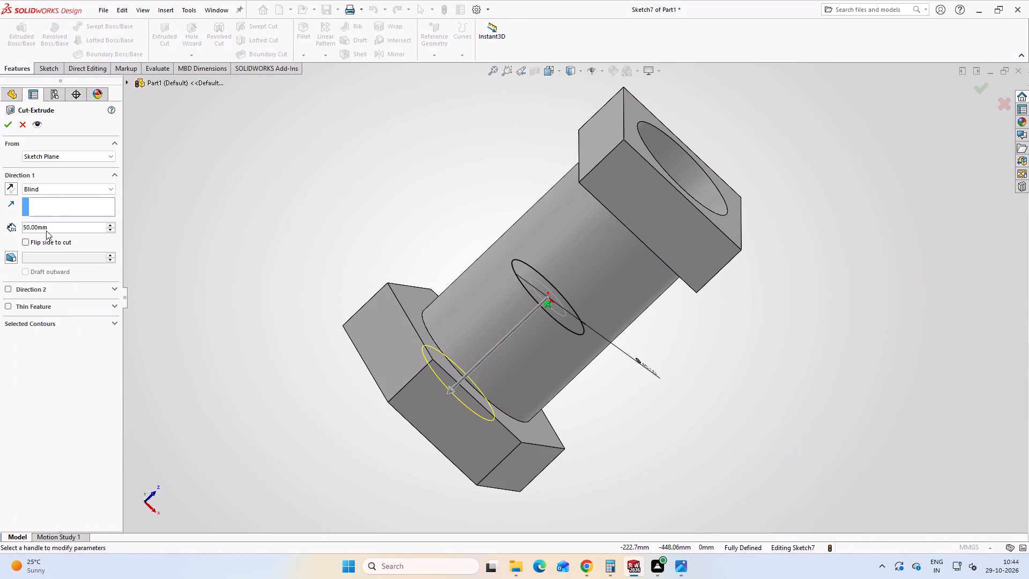
double_click(46, 231)
text(40)
key(Return)
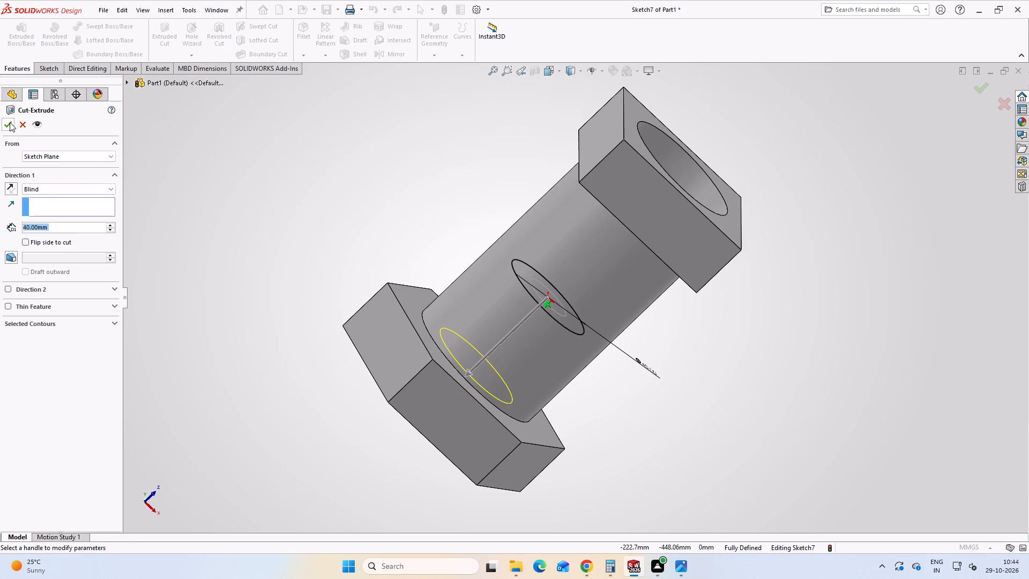
click(9, 122)
Inspect the part from several sides and compare it with the drawing for the corner radii and remaining features.
scroll(401, 228, up, 3)
middle_drag(453, 266, 399, 336)
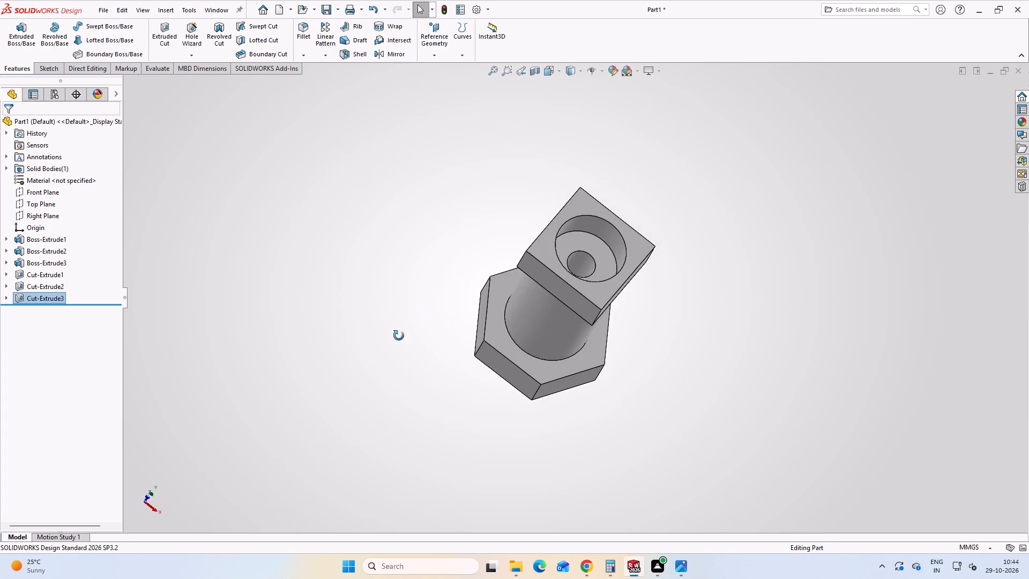
middle_drag(399, 336, 548, 241)
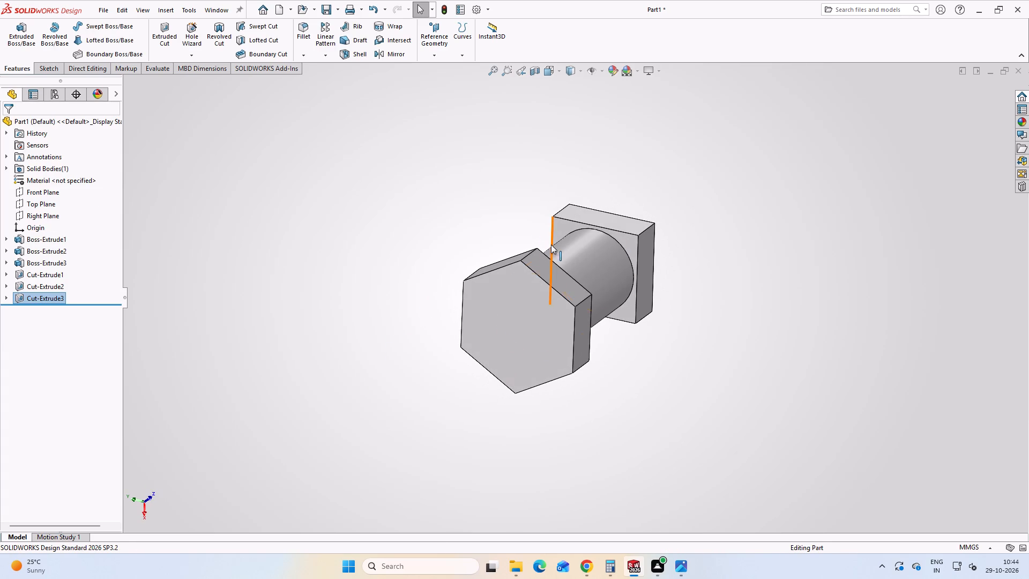
middle_drag(767, 336, 605, 294)
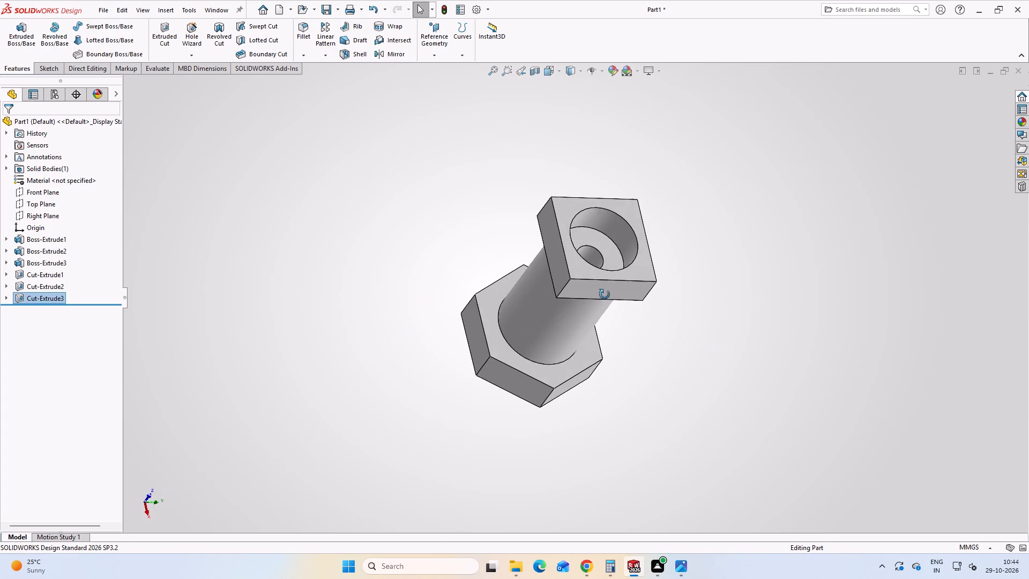
middle_drag(605, 294, 602, 293)
click(683, 572)
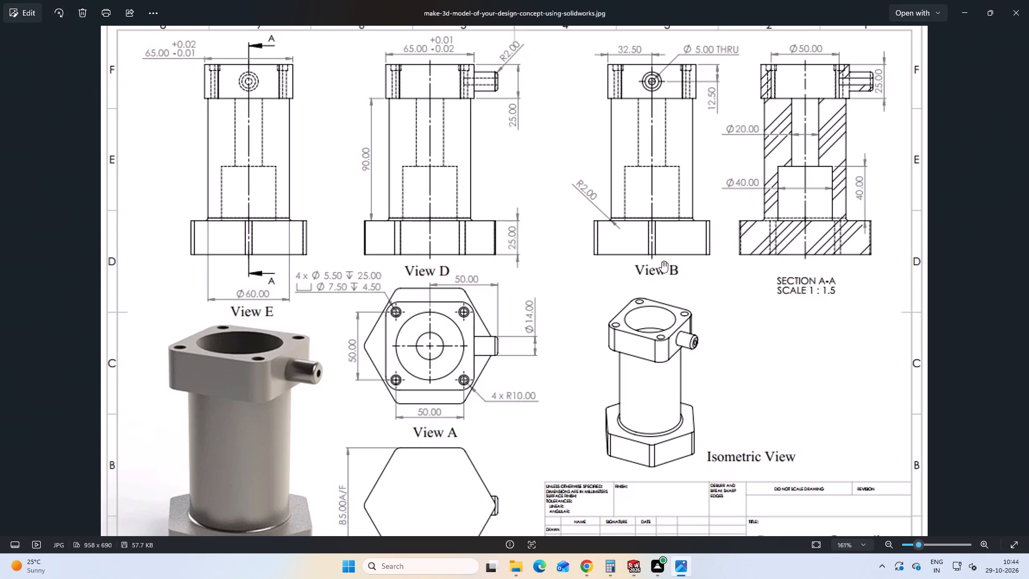
scroll(662, 261, up, 2)
scroll(662, 261, down, 4)
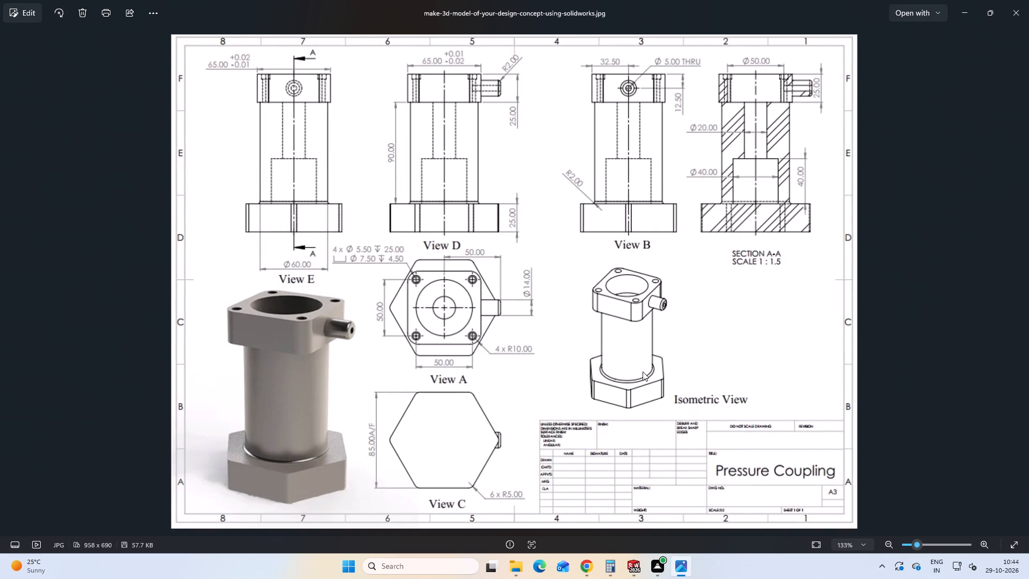
scroll(640, 385, down, 1)
scroll(616, 391, up, 2)
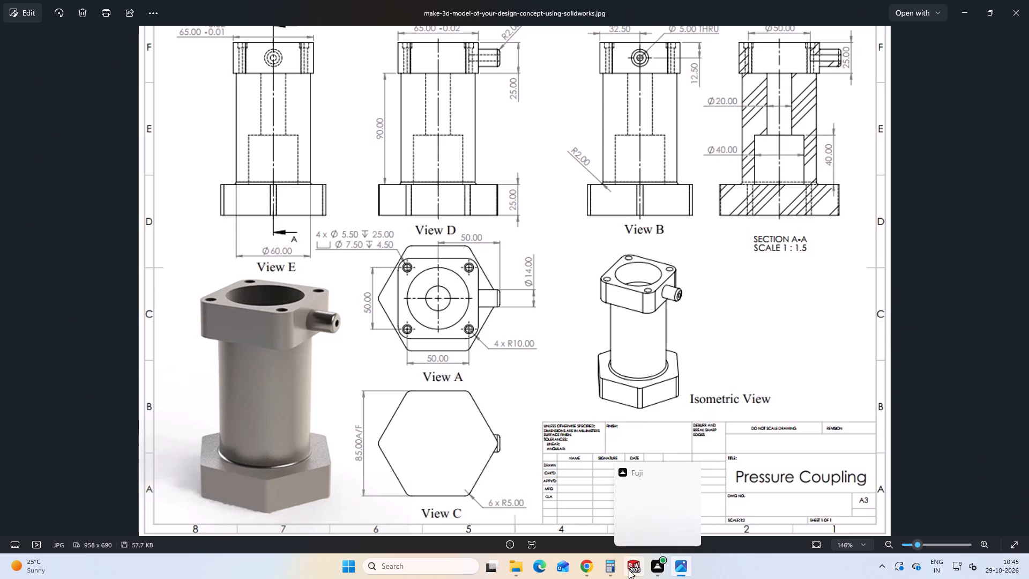
click(657, 516)
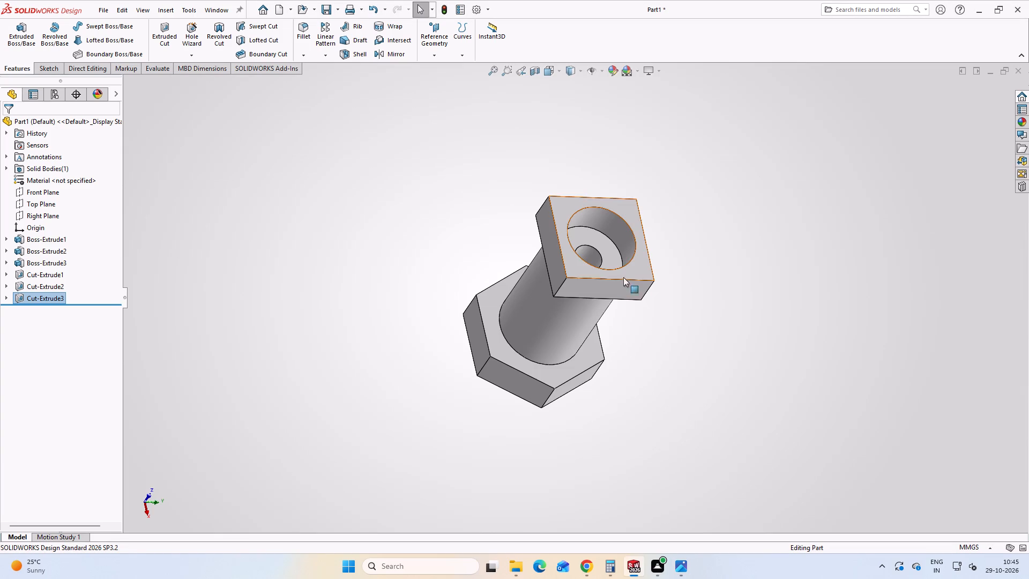
click(683, 569)
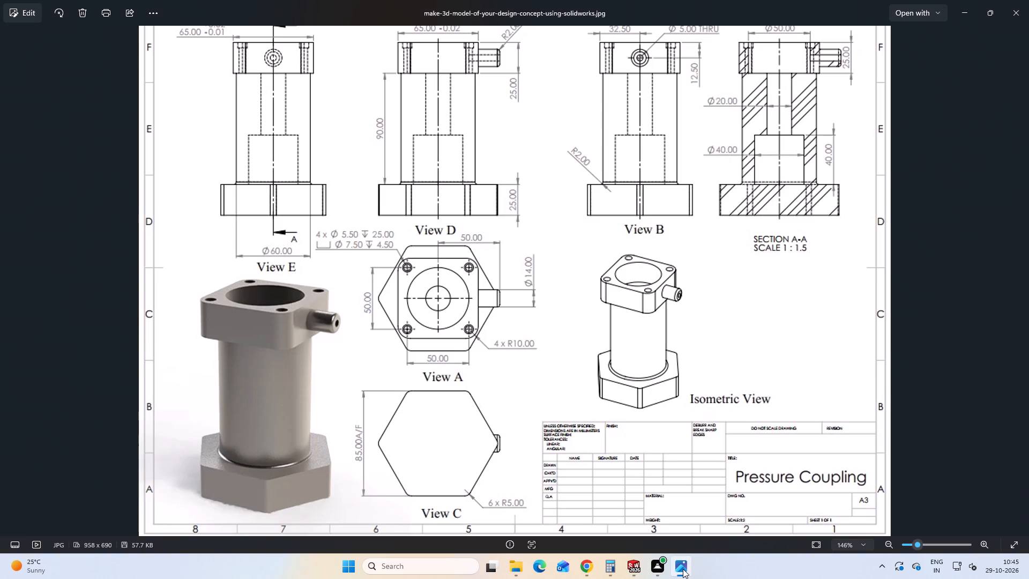
click(683, 569)
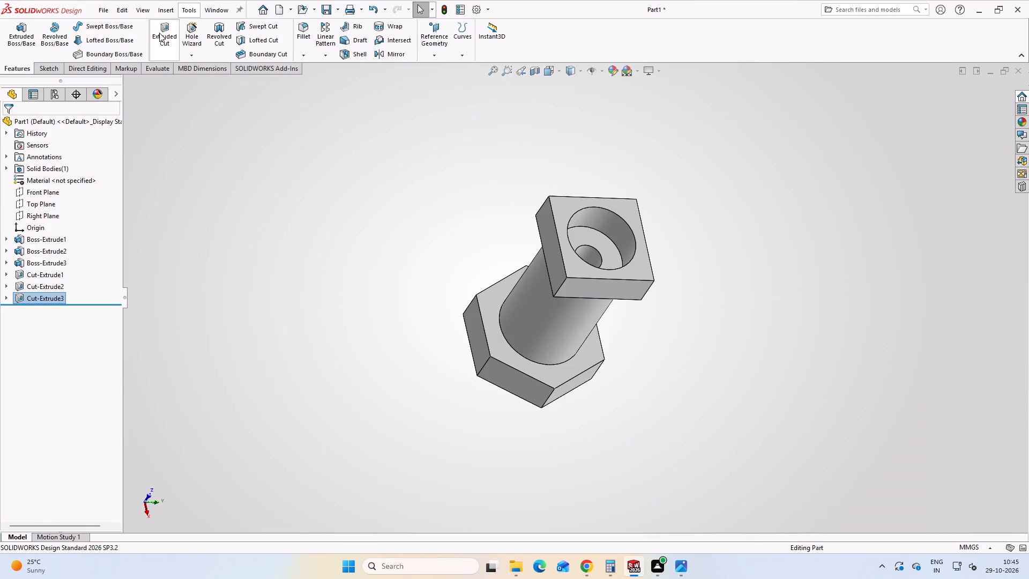
Fillet one corner edge of the square flange, along its thickness, with a 10 mm radius.
click(305, 37)
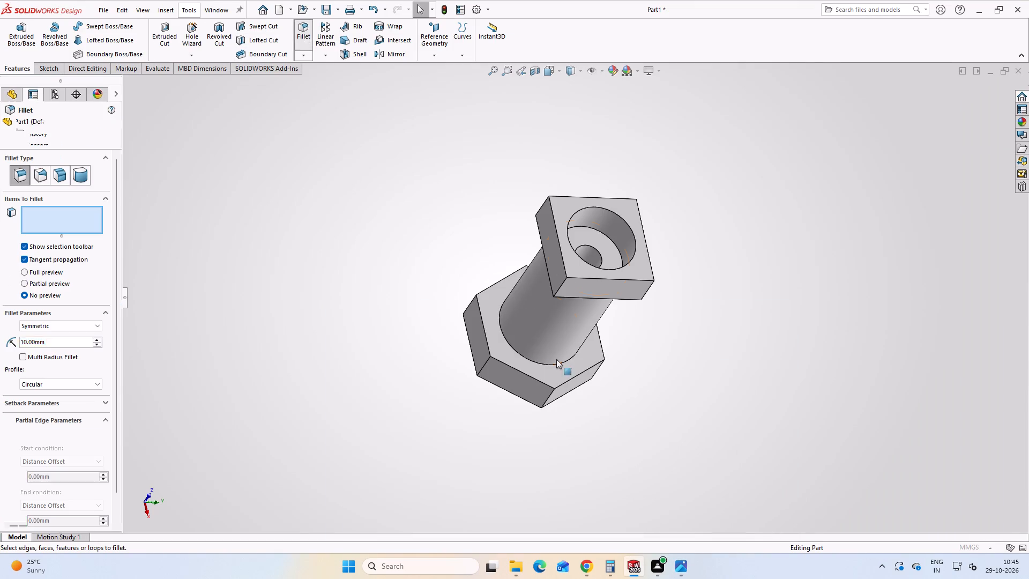
scroll(561, 301, down, 9)
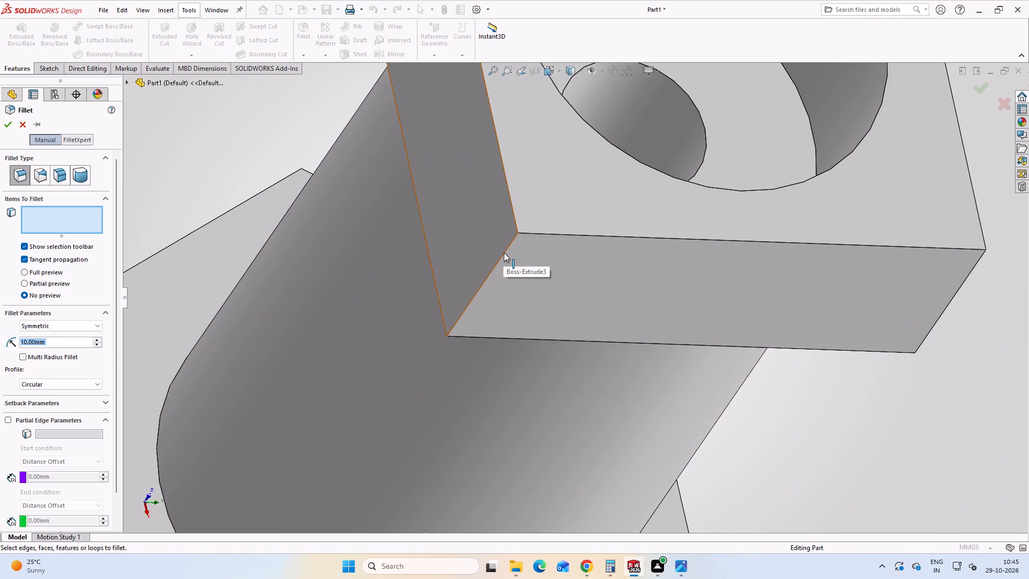
click(504, 253)
scroll(566, 272, up, 5)
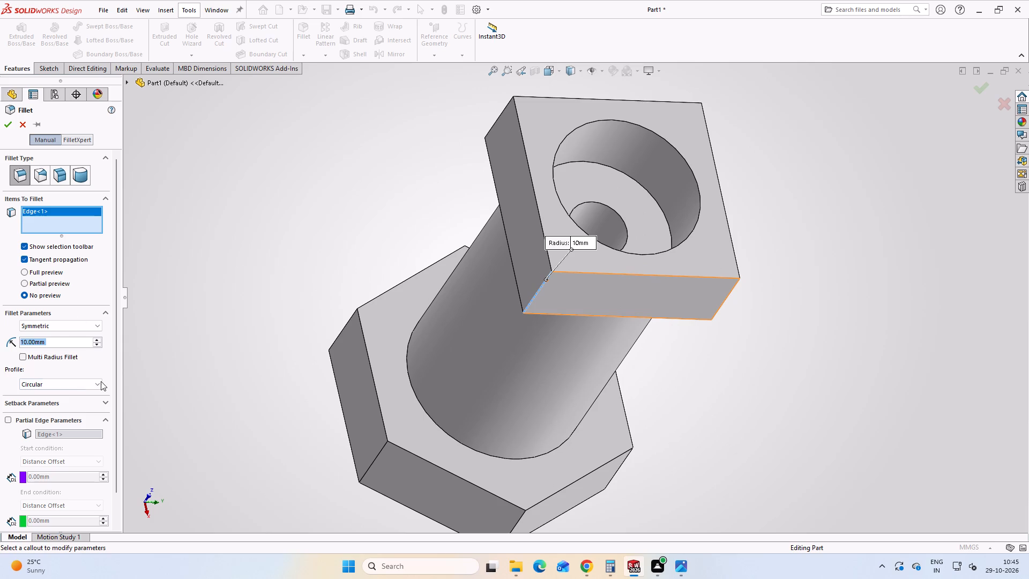
click(9, 125)
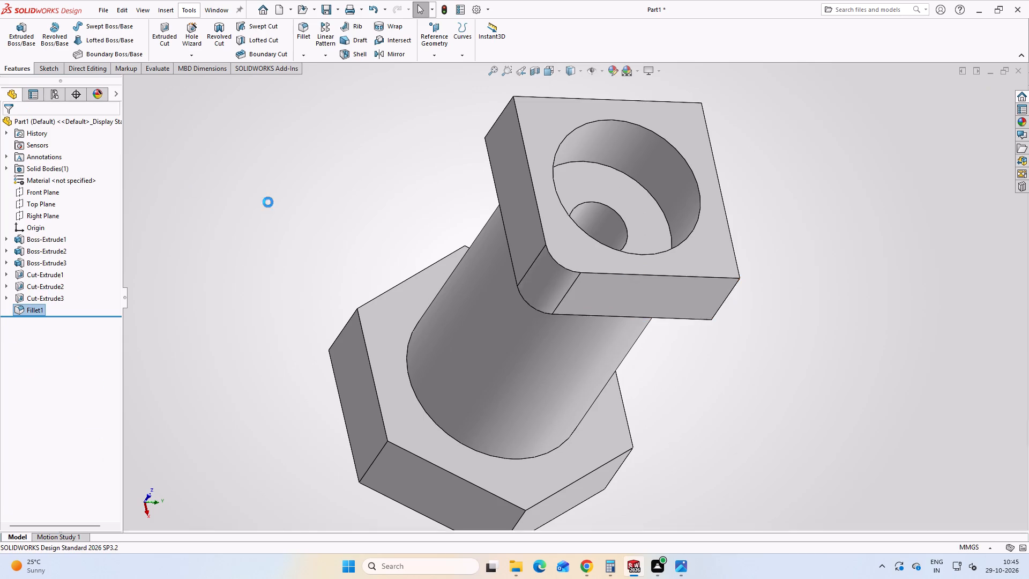
Fillet a second corner edge of the square flange, adjacent to the rounded one, with a 10 mm radius.
scroll(319, 224, up, 2)
scroll(733, 253, up, 1)
middle_drag(645, 268, 594, 299)
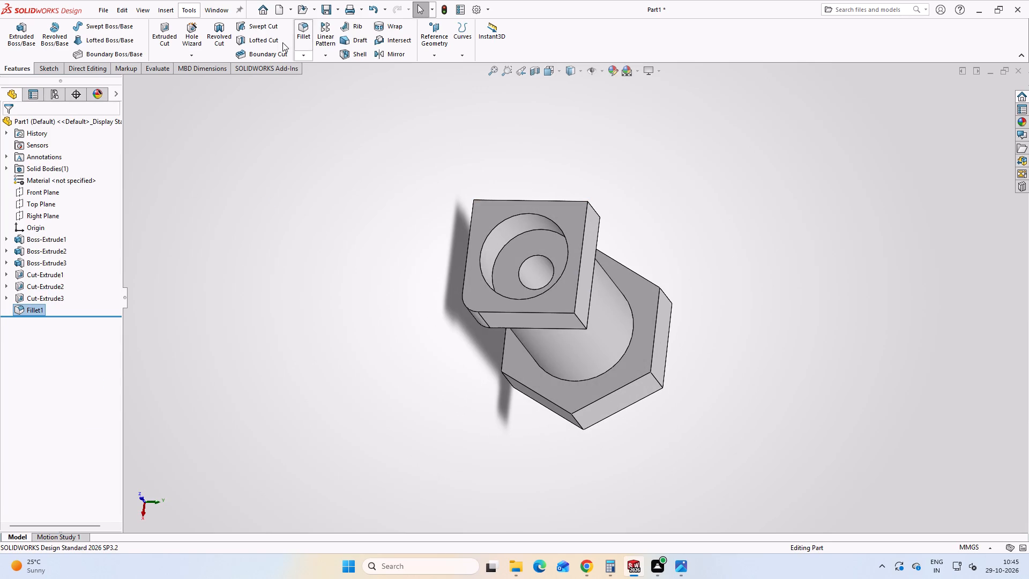
click(301, 31)
scroll(578, 316, down, 6)
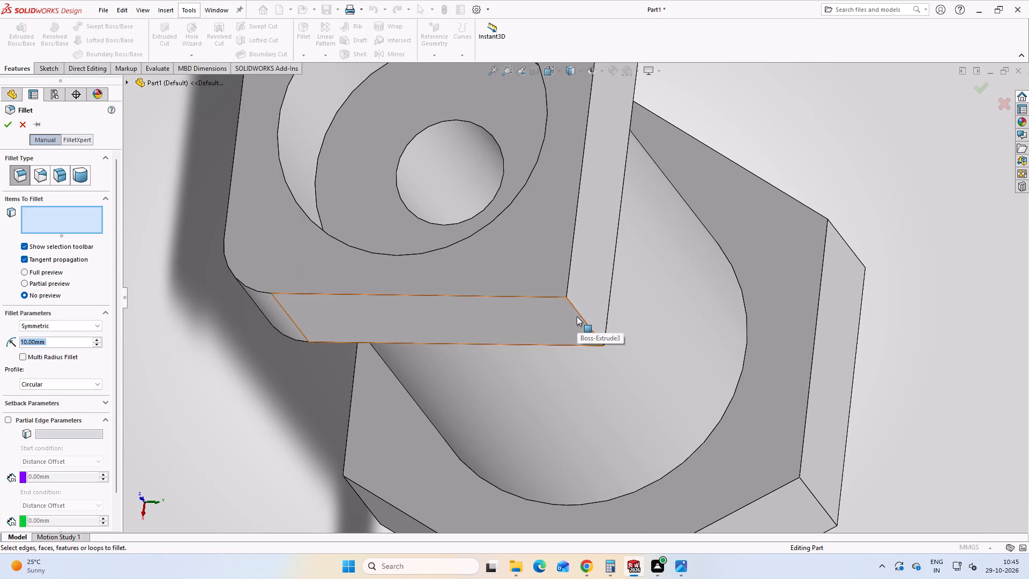
click(579, 315)
scroll(606, 231, up, 3)
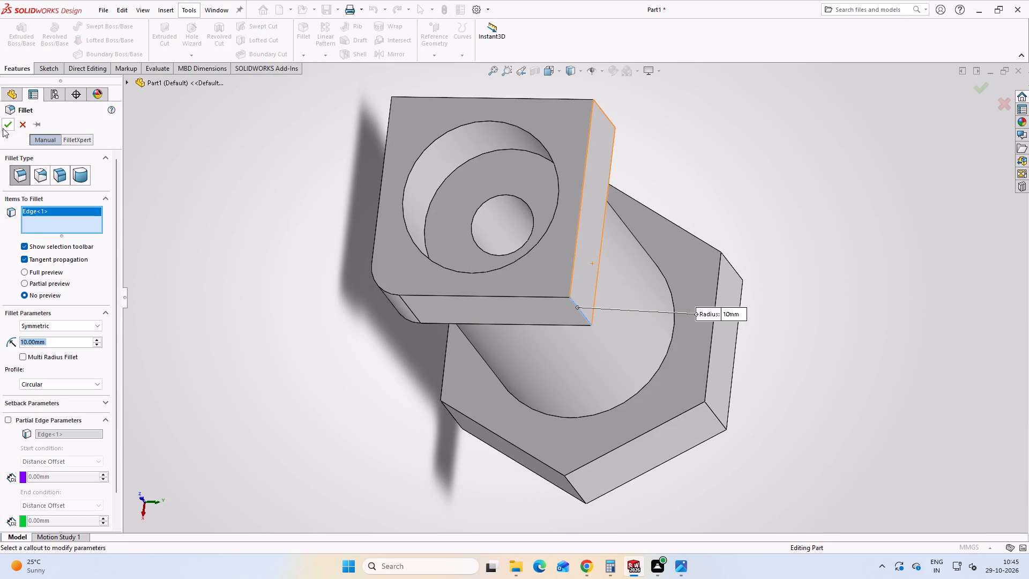
click(3, 128)
Fillet a third corner edge of the square flange with a 10 mm radius.
scroll(168, 184, up, 2)
click(304, 31)
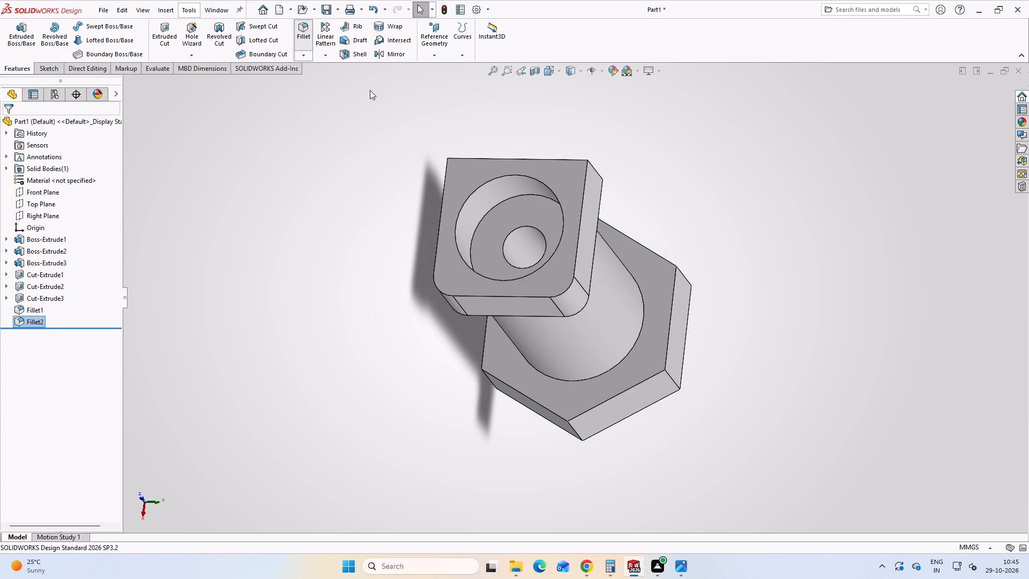
scroll(560, 151, up, 1)
middle_drag(610, 174, 588, 281)
scroll(566, 273, down, 5)
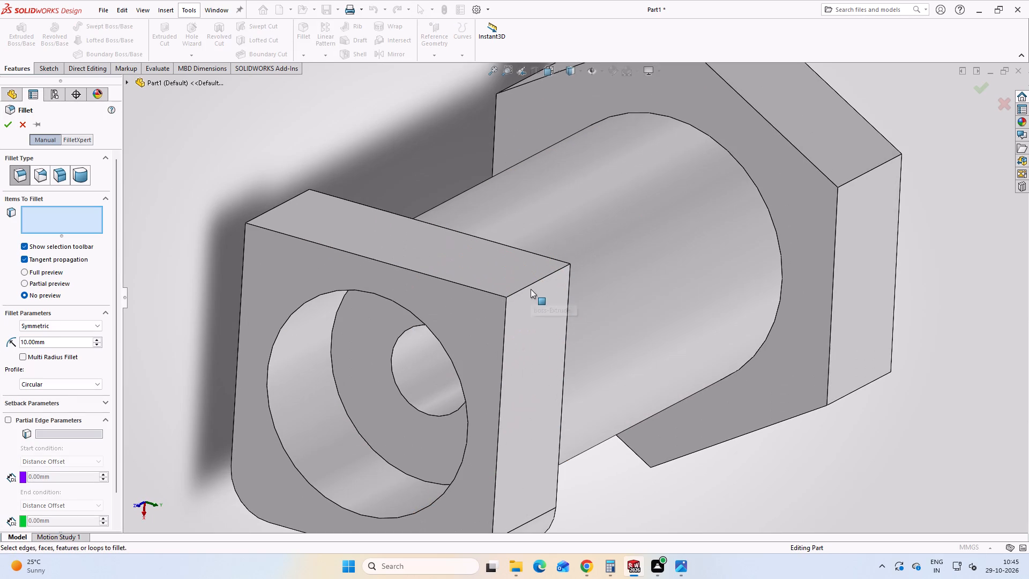
click(531, 286)
scroll(519, 277, up, 3)
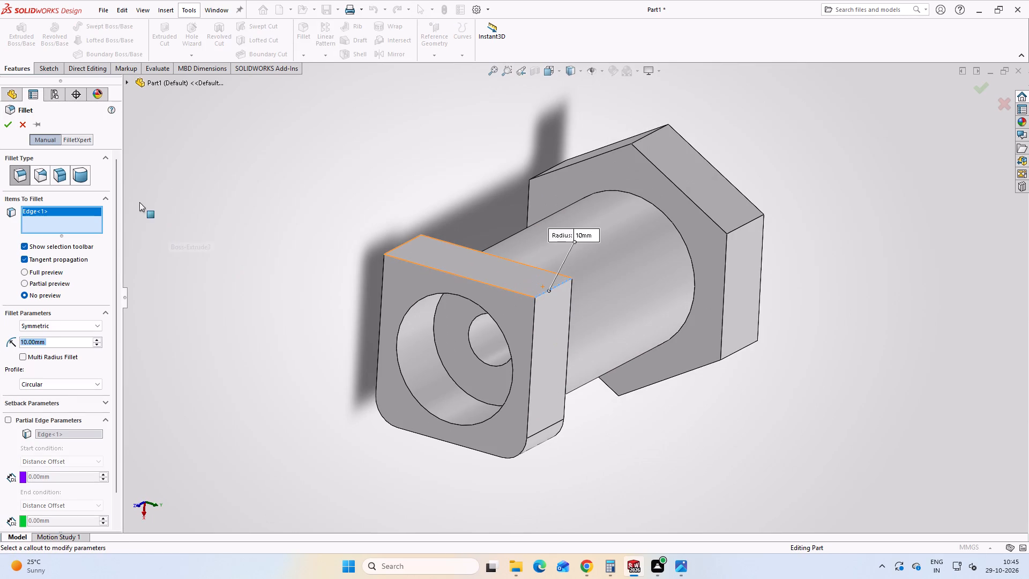
click(6, 127)
Fillet the last sharp corner edge of the square flange with a 10 mm radius.
scroll(315, 280, up, 2)
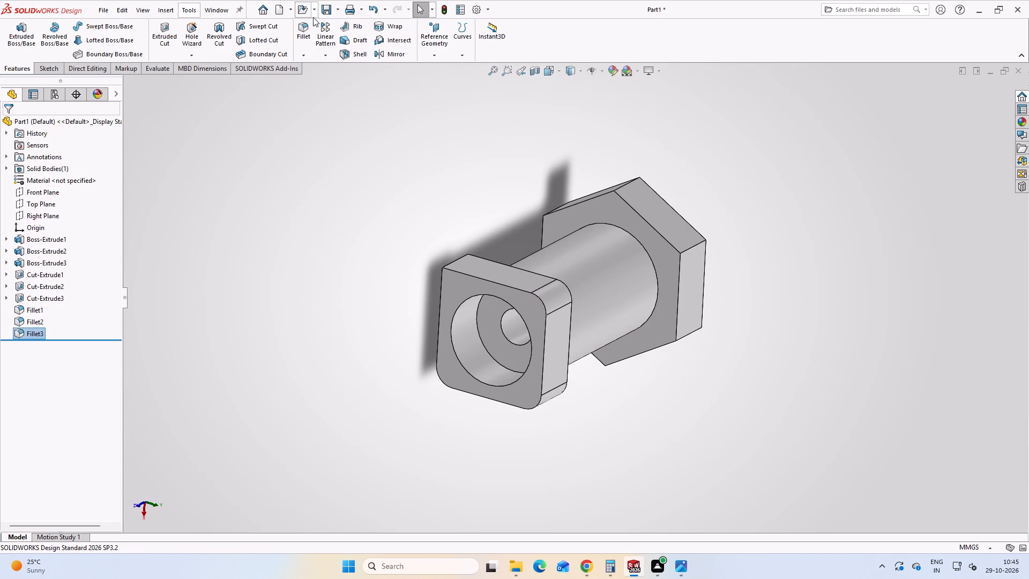
click(307, 28)
middle_drag(468, 315, 600, 314)
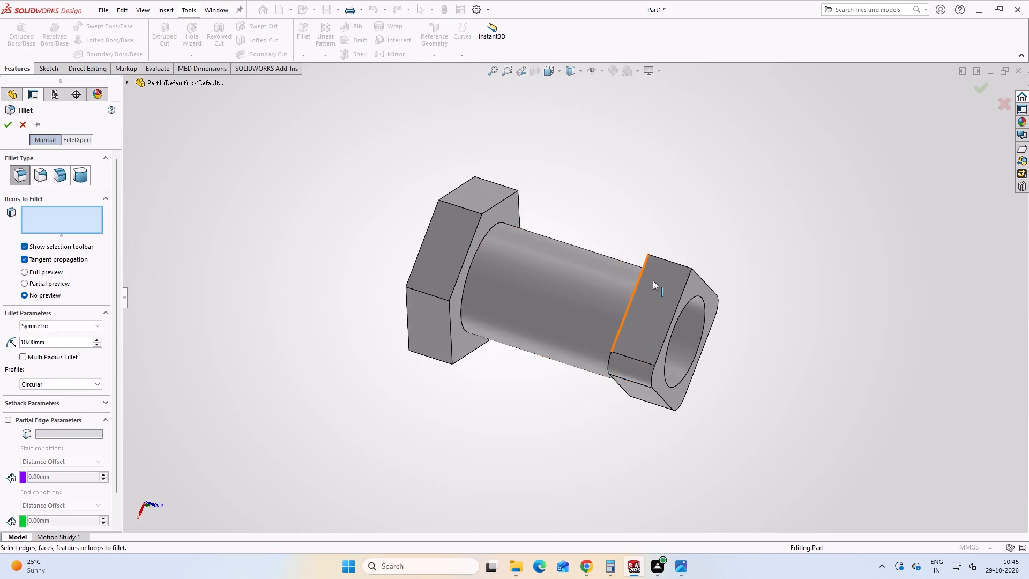
scroll(653, 280, down, 5)
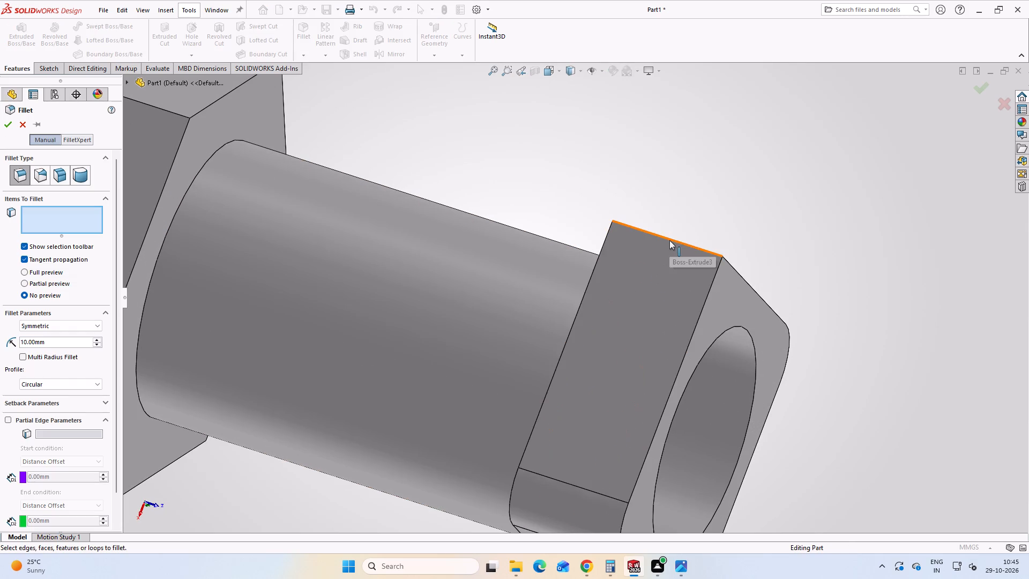
click(669, 240)
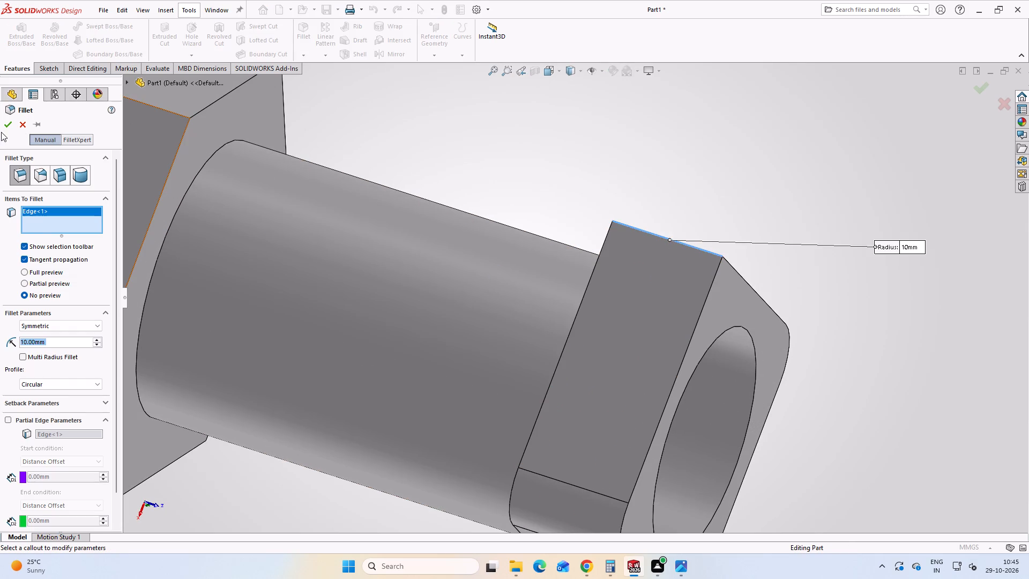
click(6, 127)
Check the drawing, then fillet one corner edge of the hexagonal base, along its thickness, with a 5 mm radius.
scroll(604, 277, up, 2)
scroll(879, 227, up, 2)
middle_drag(646, 346, 571, 209)
click(678, 567)
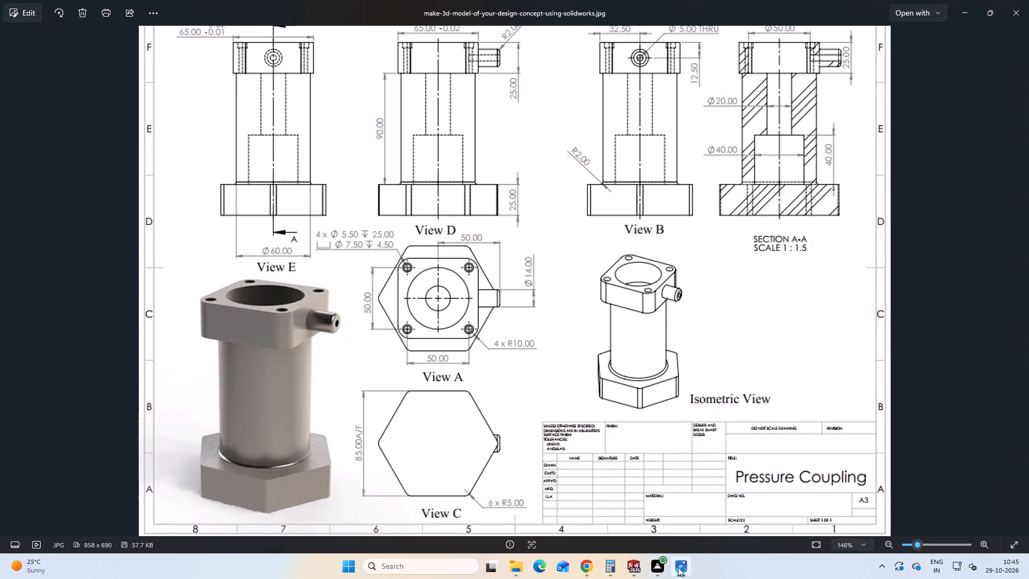
click(678, 567)
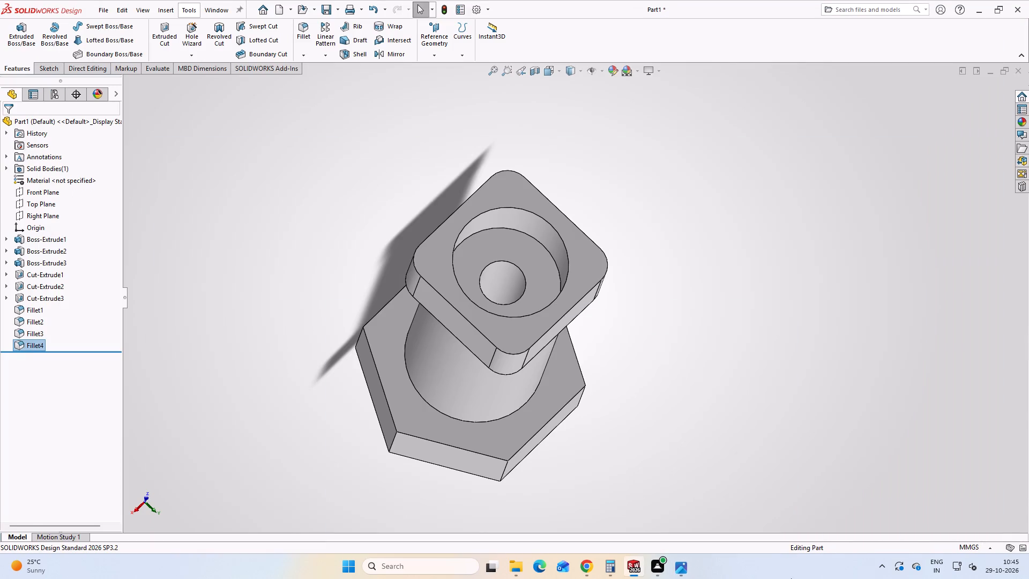
click(310, 38)
scroll(475, 443, down, 4)
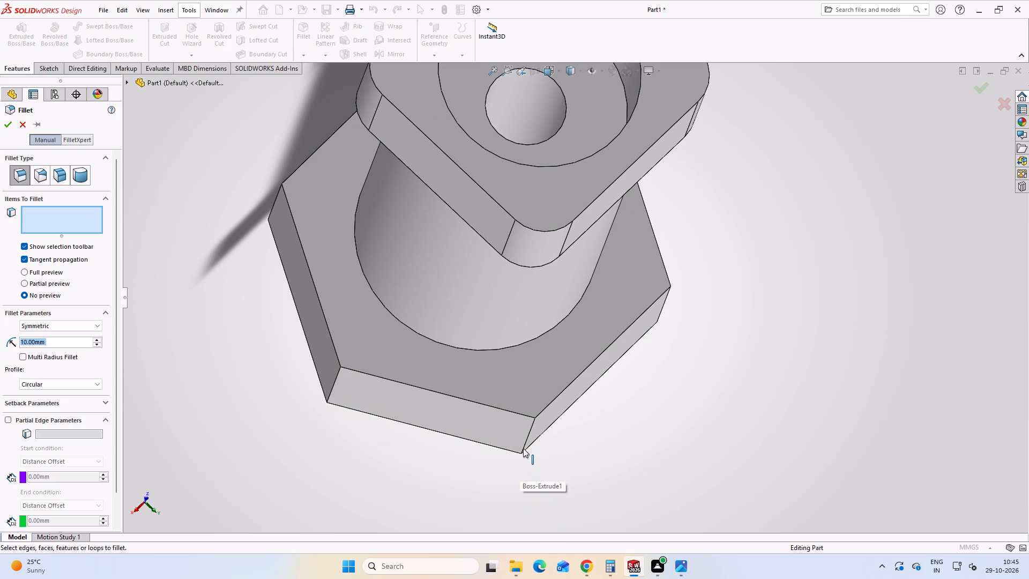
click(523, 448)
scroll(668, 343, up, 2)
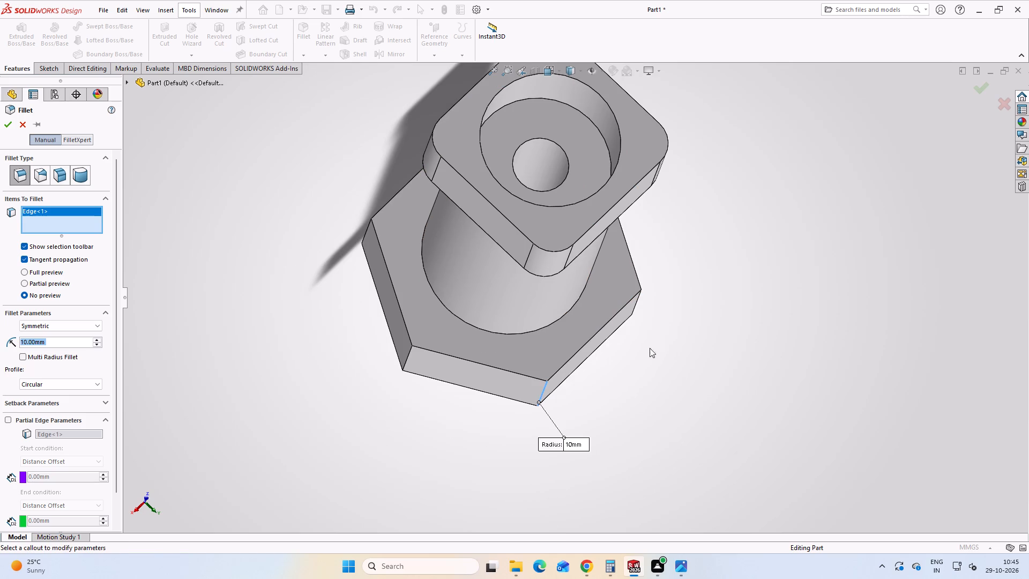
key(5)
key(Return)
click(5, 126)
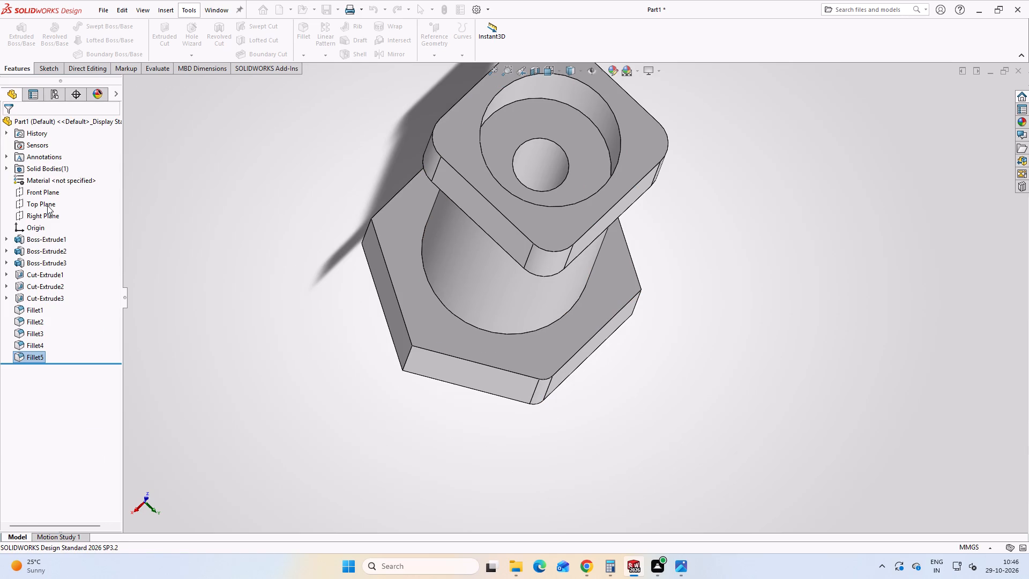
Fillet a second corner edge of the hexagonal base, adjacent to the rounded one, with a 5 mm radius.
click(311, 37)
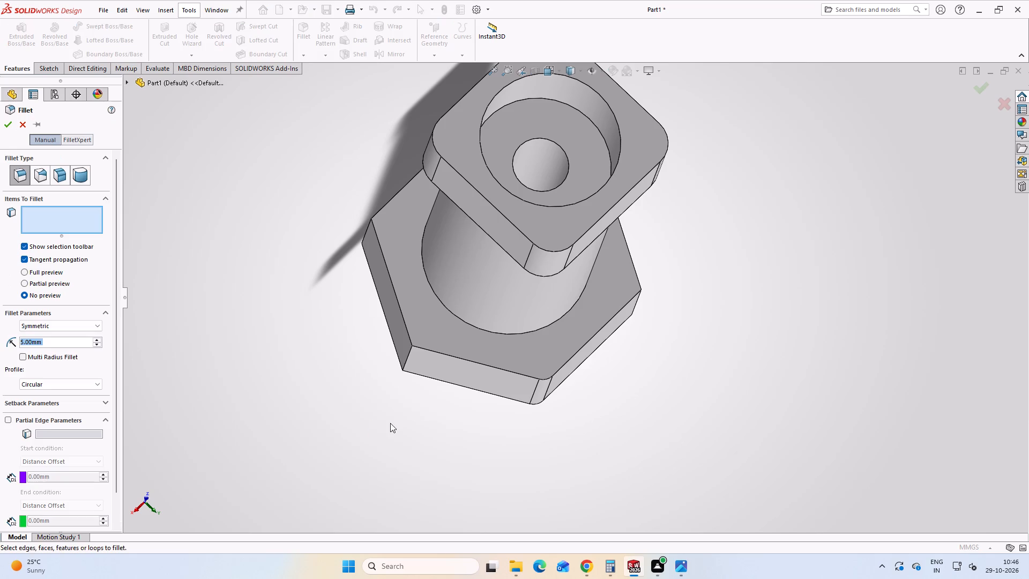
click(406, 360)
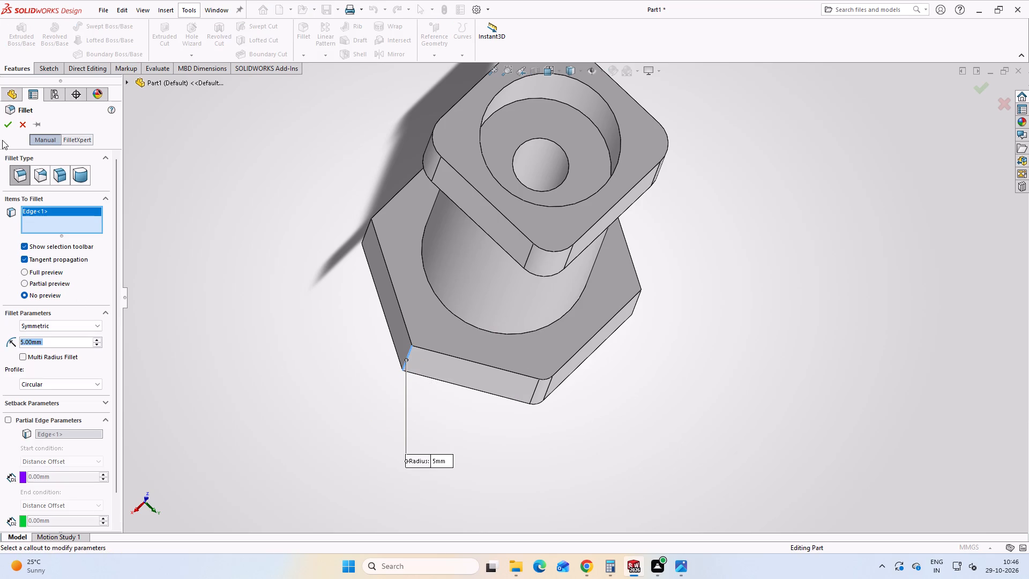
click(5, 121)
Fillet a third corner edge of the hexagonal base with a 5 mm radius.
scroll(509, 360, up, 4)
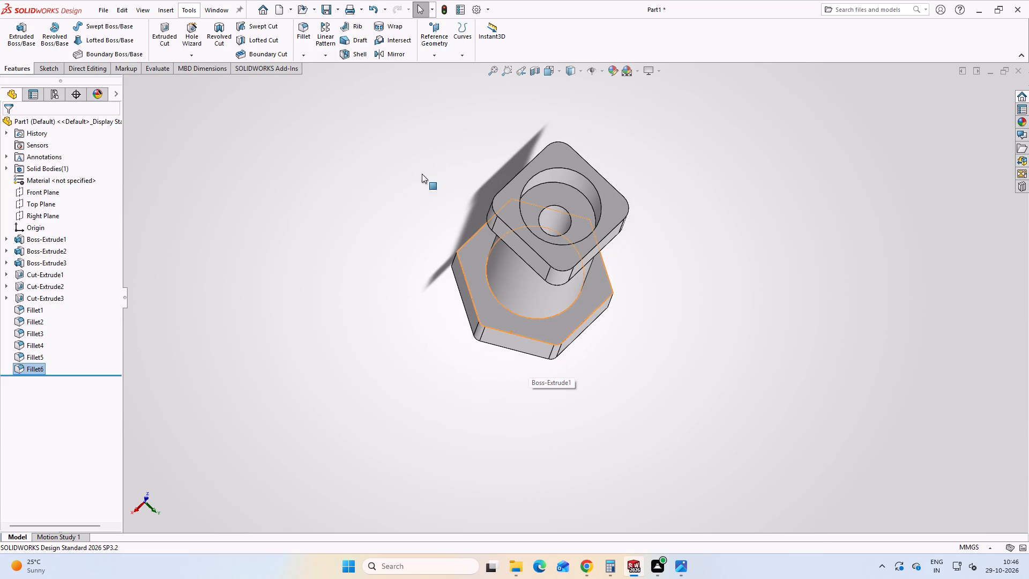
click(305, 35)
middle_drag(623, 296, 551, 318)
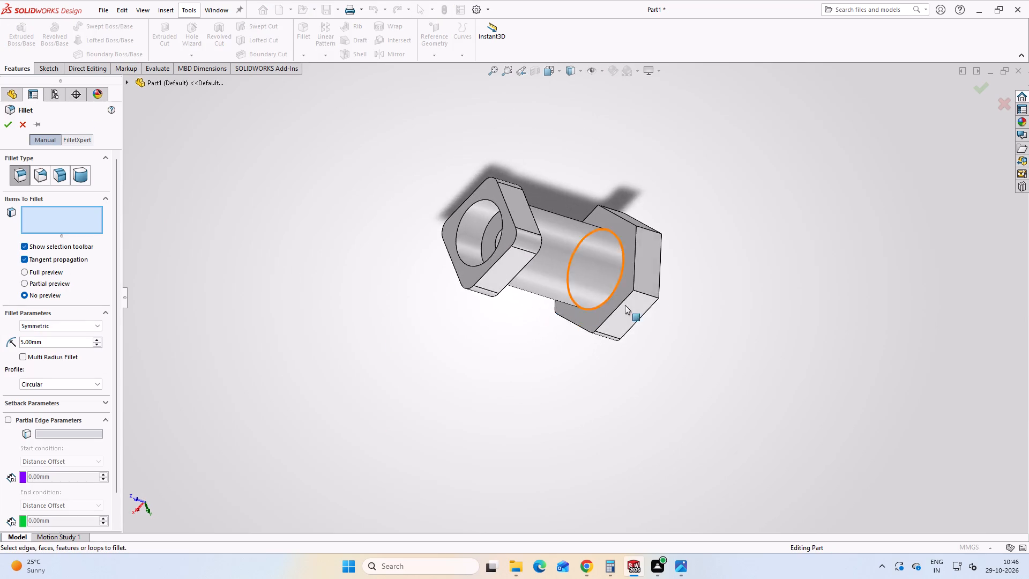
scroll(669, 296, down, 5)
click(579, 294)
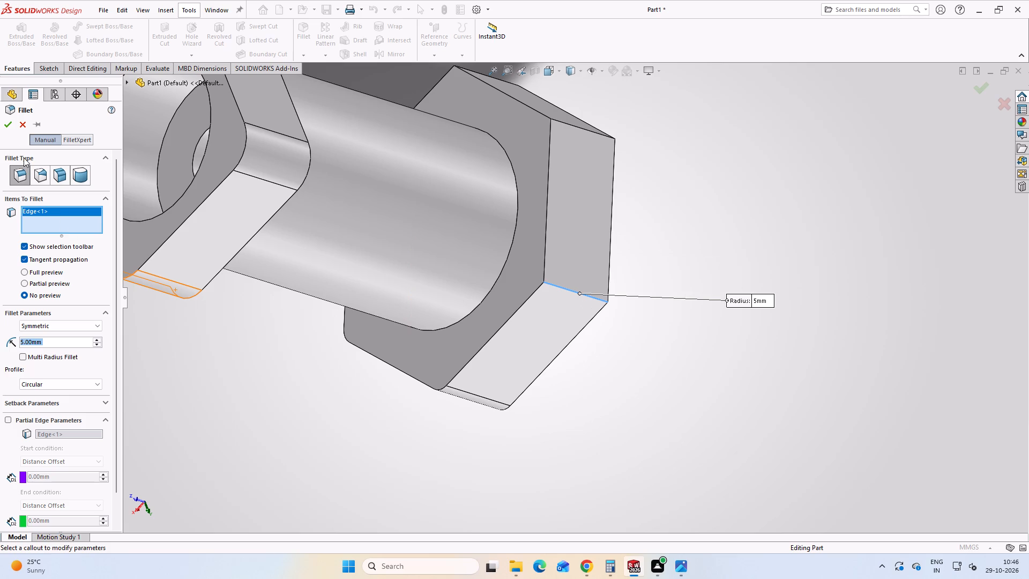
click(9, 130)
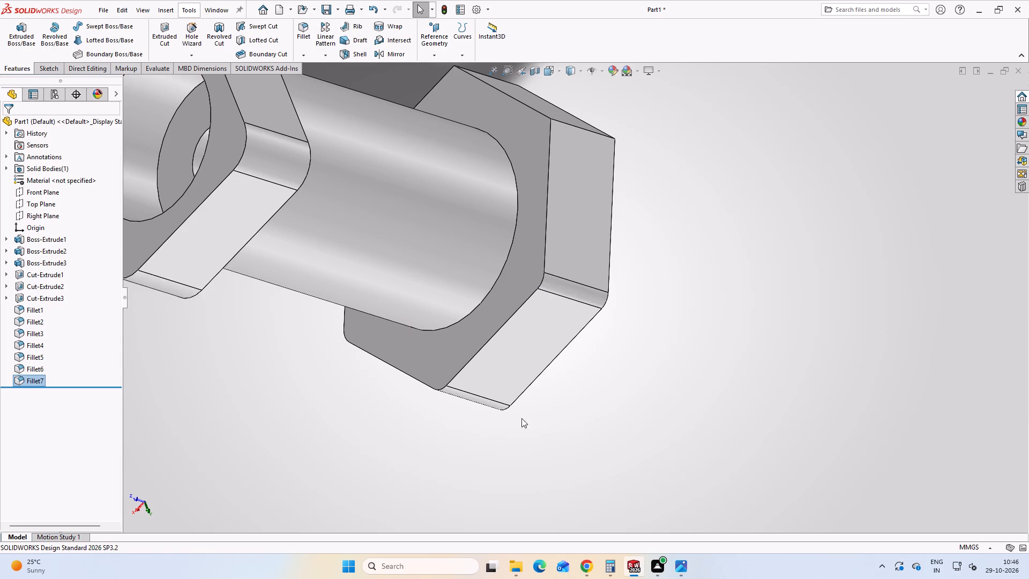
Fillet a fourth corner edge of the hexagonal base, adjacent to the third one, with a 5 mm radius.
scroll(528, 414, up, 3)
click(308, 31)
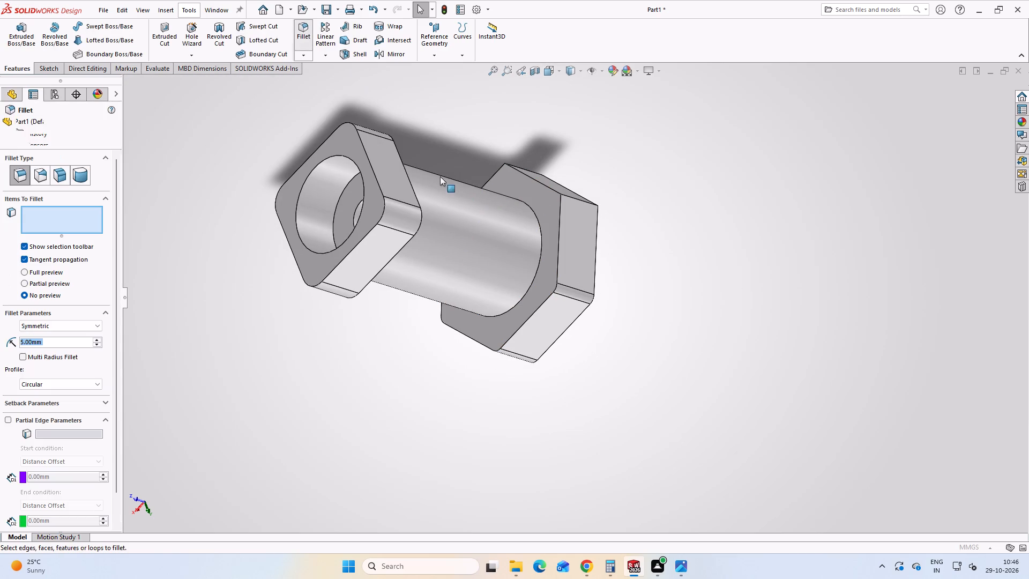
scroll(525, 193, down, 5)
click(659, 242)
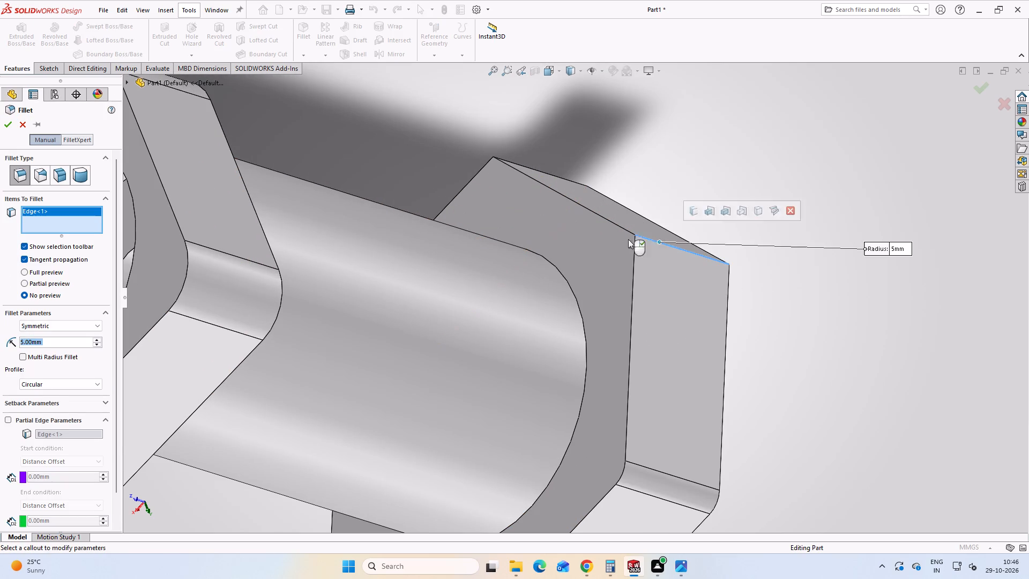
click(11, 123)
Fillet a fifth corner edge of the hexagonal base with a 5 mm radius.
scroll(511, 224, up, 2)
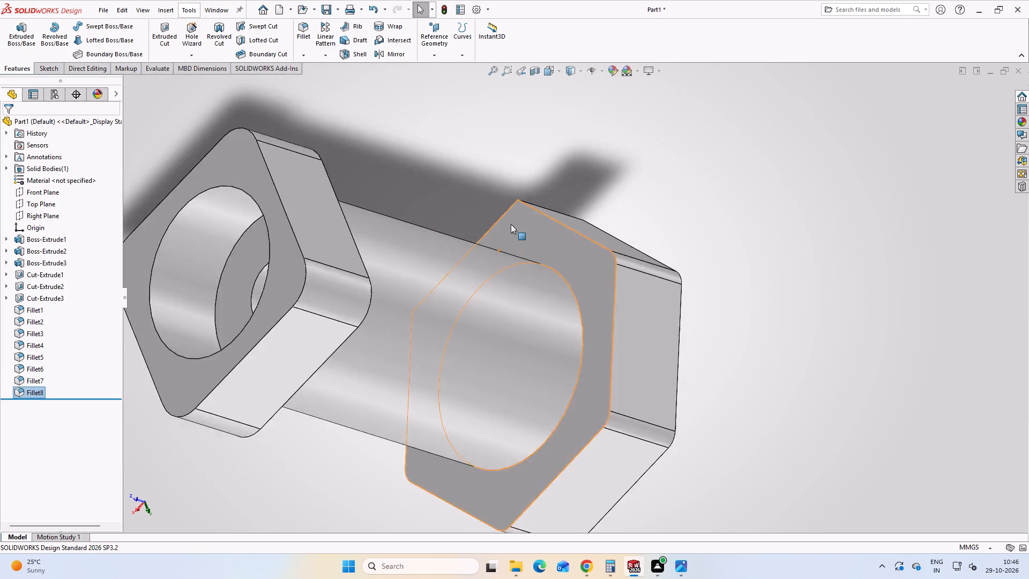
scroll(511, 224, up, 1)
click(308, 37)
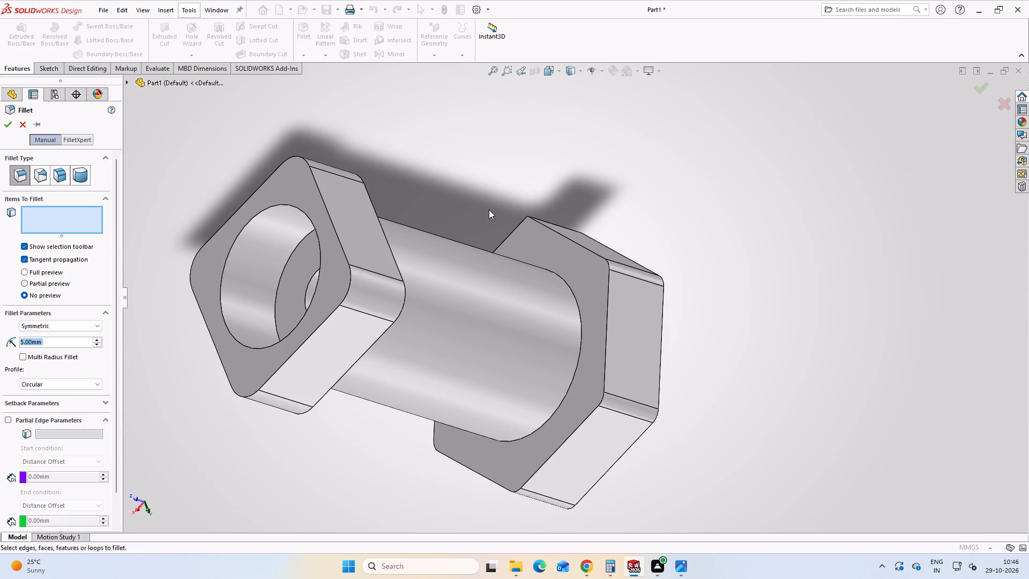
scroll(489, 210, down, 4)
middle_drag(628, 267, 622, 331)
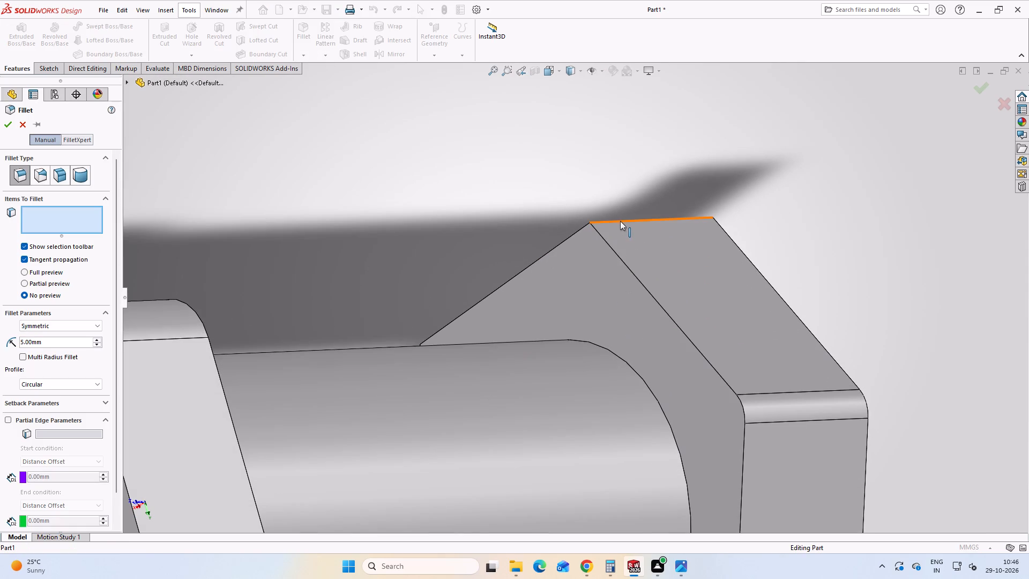
click(620, 222)
click(9, 124)
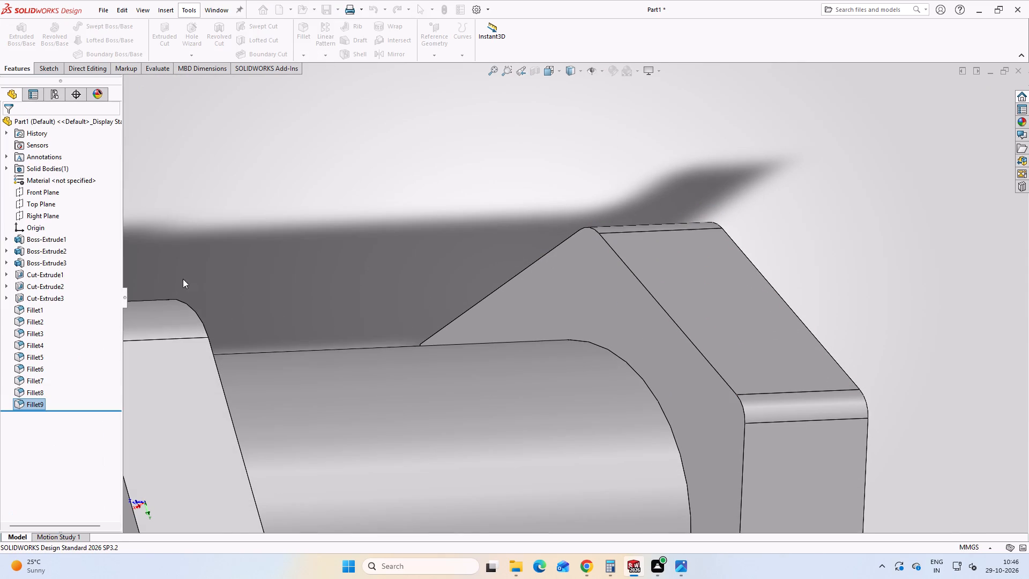
Fillet the last sharp corner edge of the hexagonal base with a 5 mm radius.
scroll(539, 340, up, 5)
middle_drag(417, 369, 590, 338)
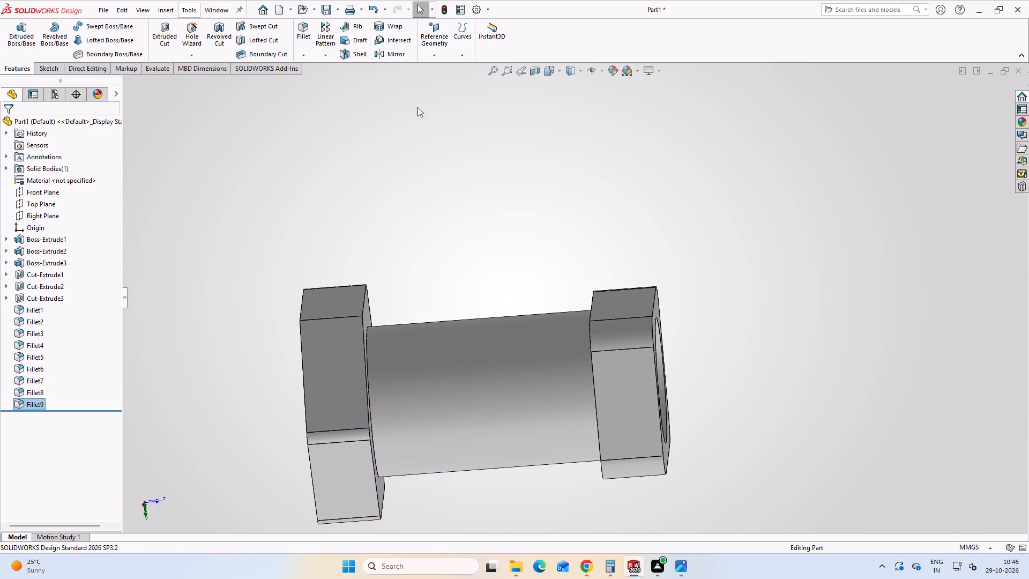
click(309, 36)
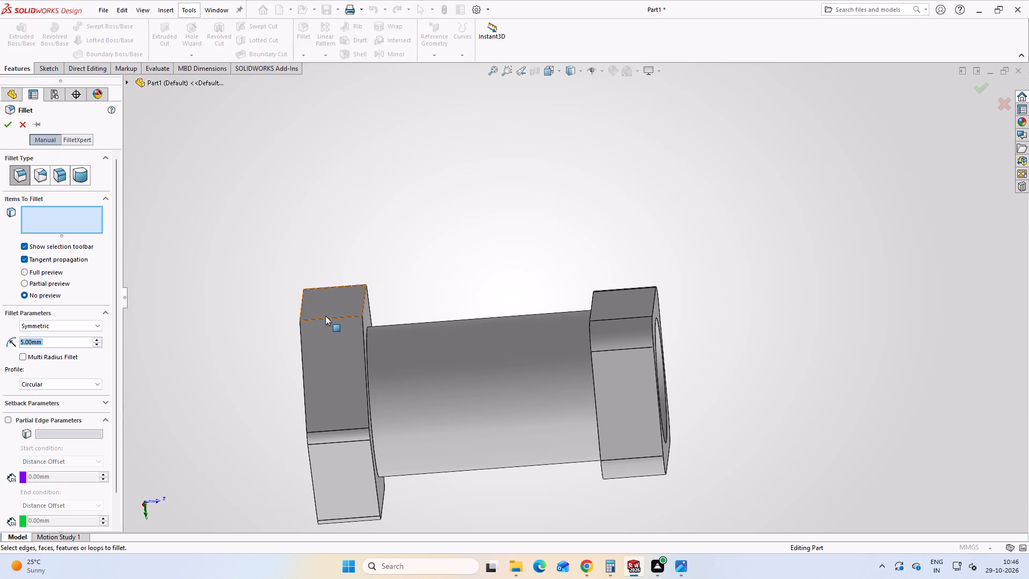
click(325, 318)
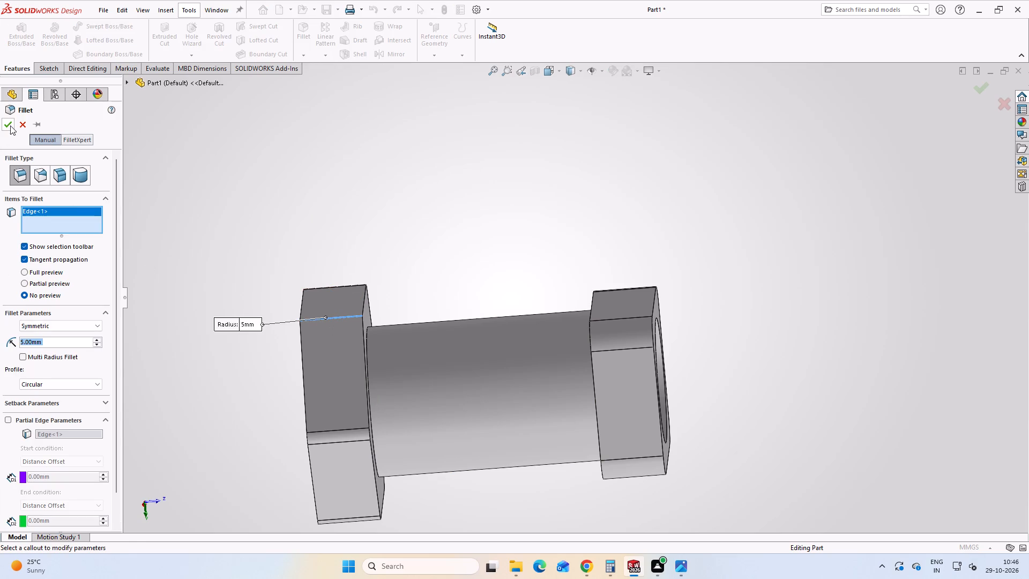
click(10, 125)
Start a new sketch on the outer end face of the square flange, viewed face-on.
scroll(343, 278, up, 3)
middle_drag(570, 258, 498, 287)
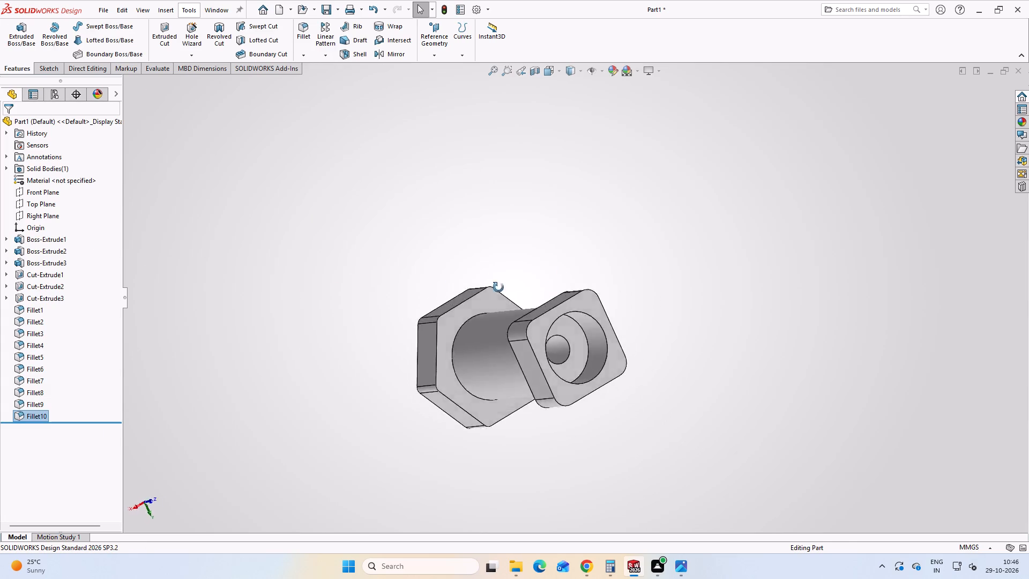
middle_drag(498, 287, 453, 270)
scroll(611, 346, down, 5)
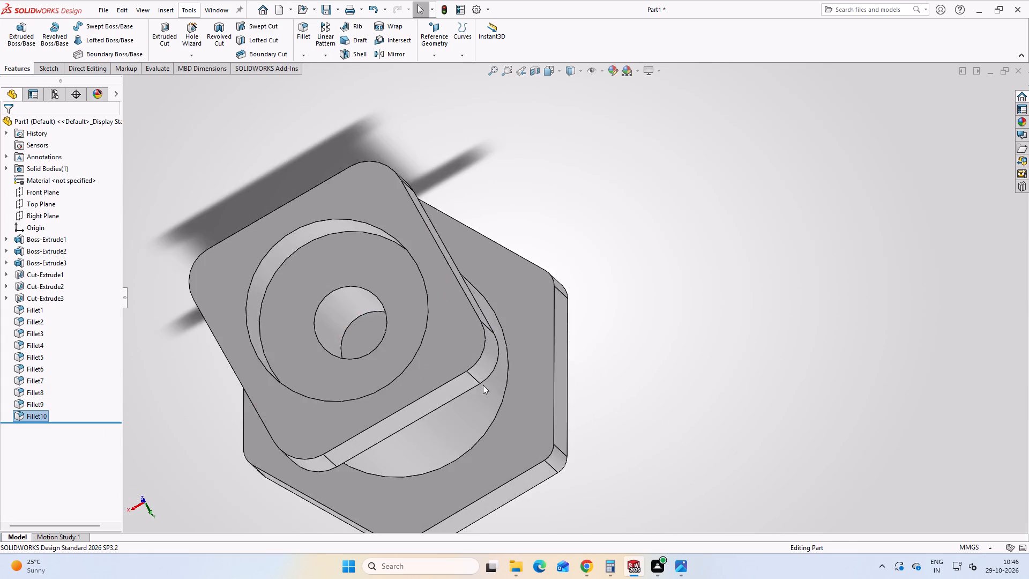
scroll(483, 385, up, 3)
middle_drag(519, 361, 520, 354)
scroll(514, 406, up, 2)
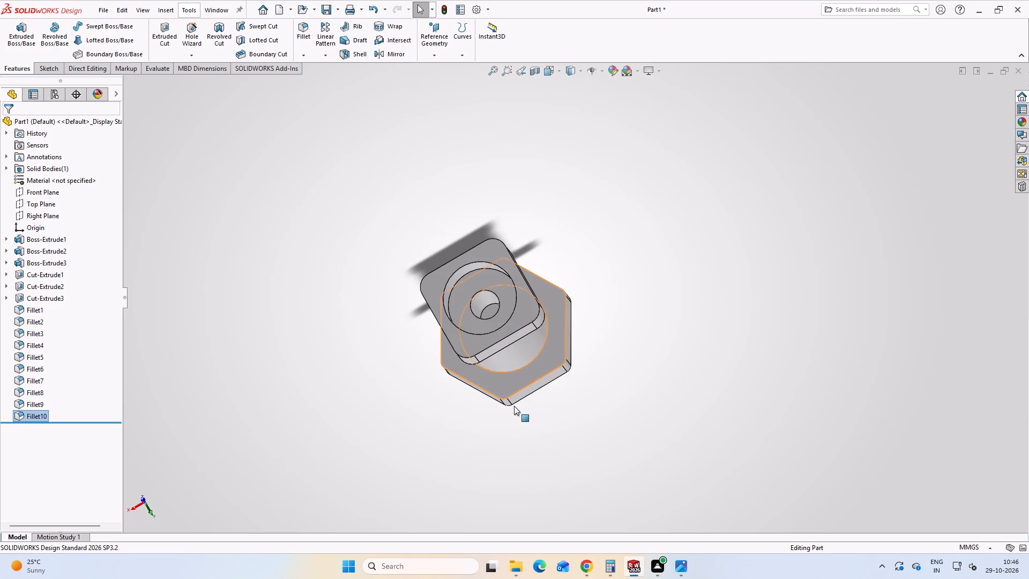
click(497, 252)
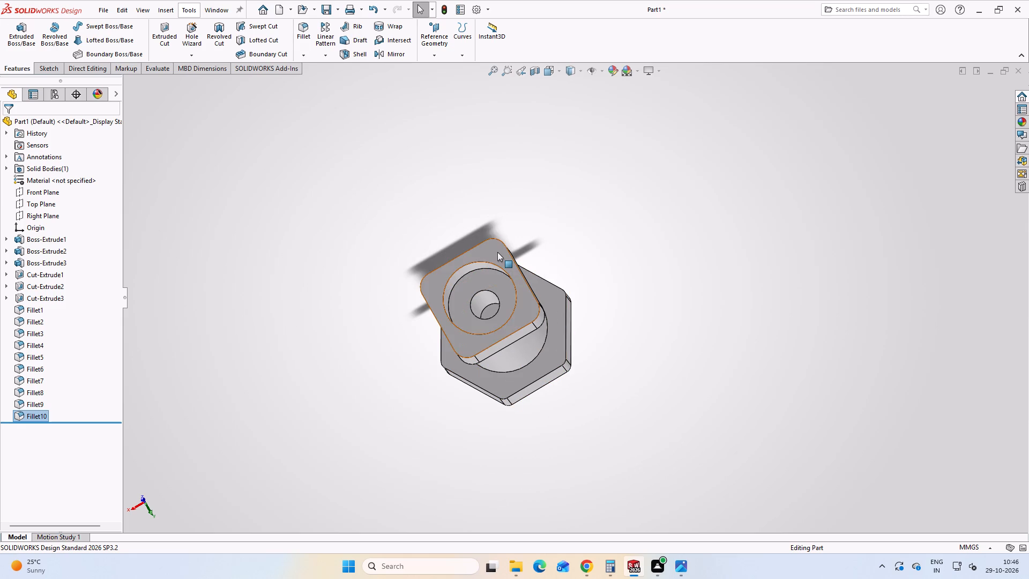
click(548, 224)
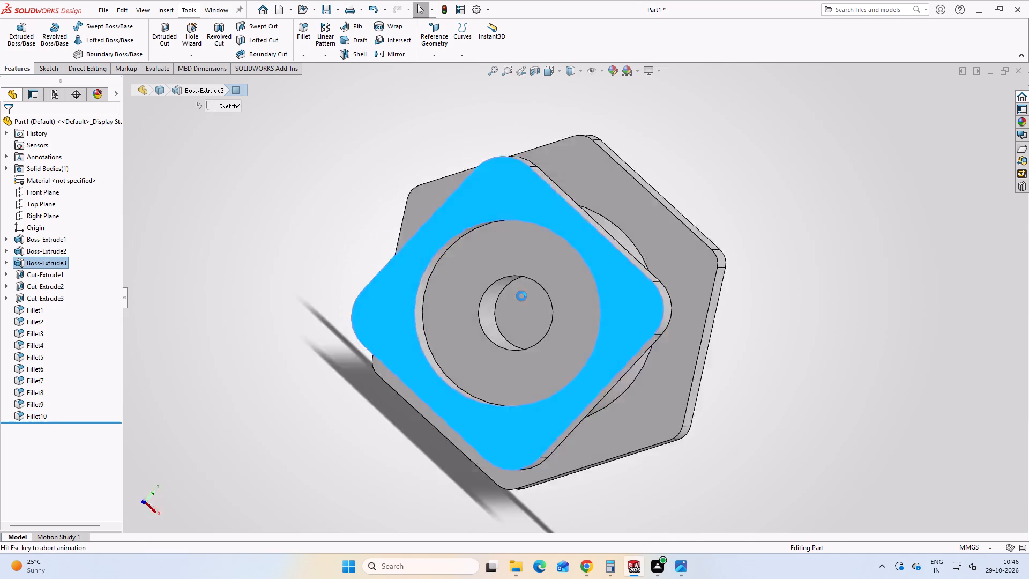
click(305, 234)
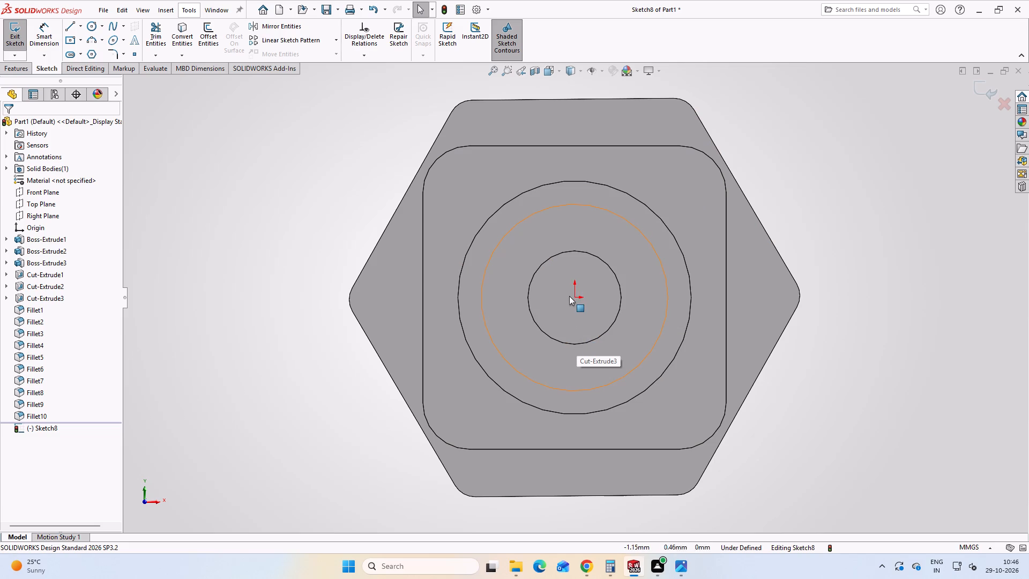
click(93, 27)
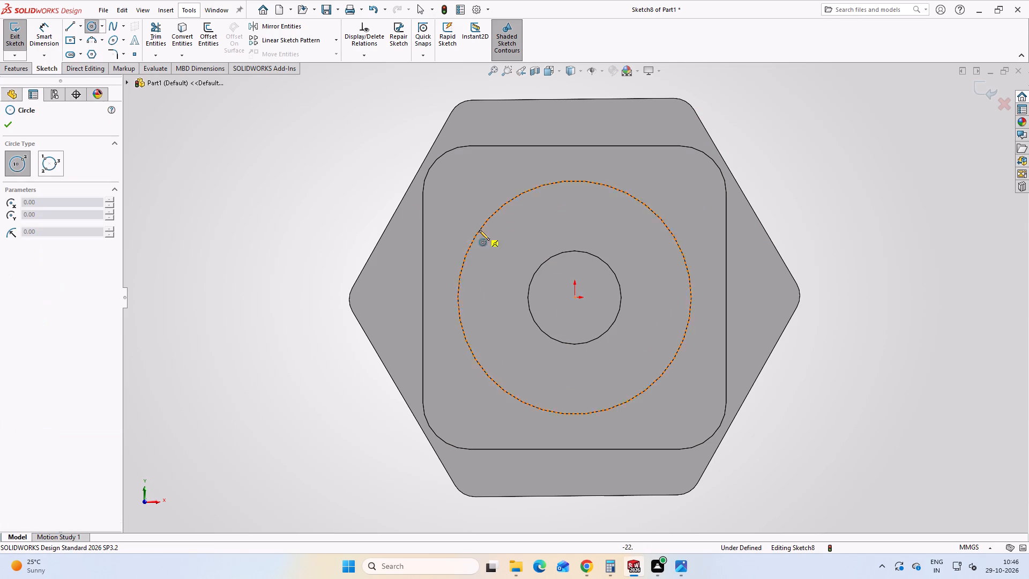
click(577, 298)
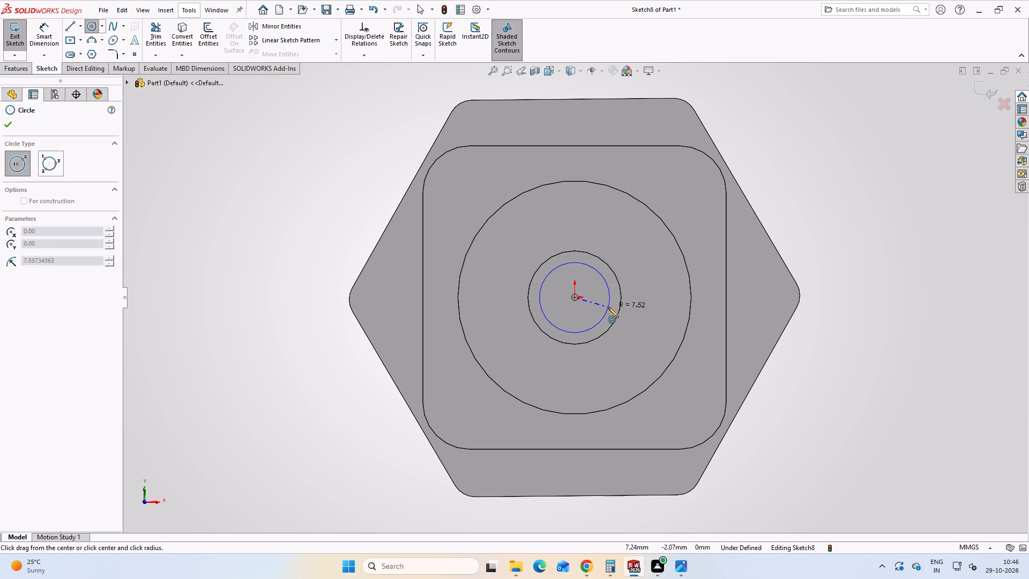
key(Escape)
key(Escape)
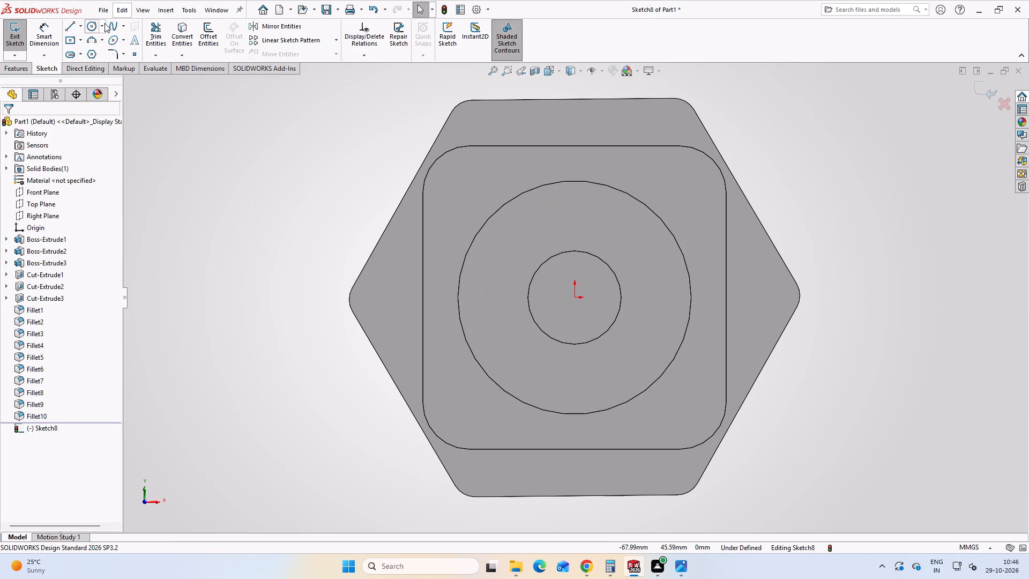
Sketch two circles of about 2.5 mm radius near the square flange's upper-left and lower-left corners, consulting the drawing for the corner holes.
click(93, 27)
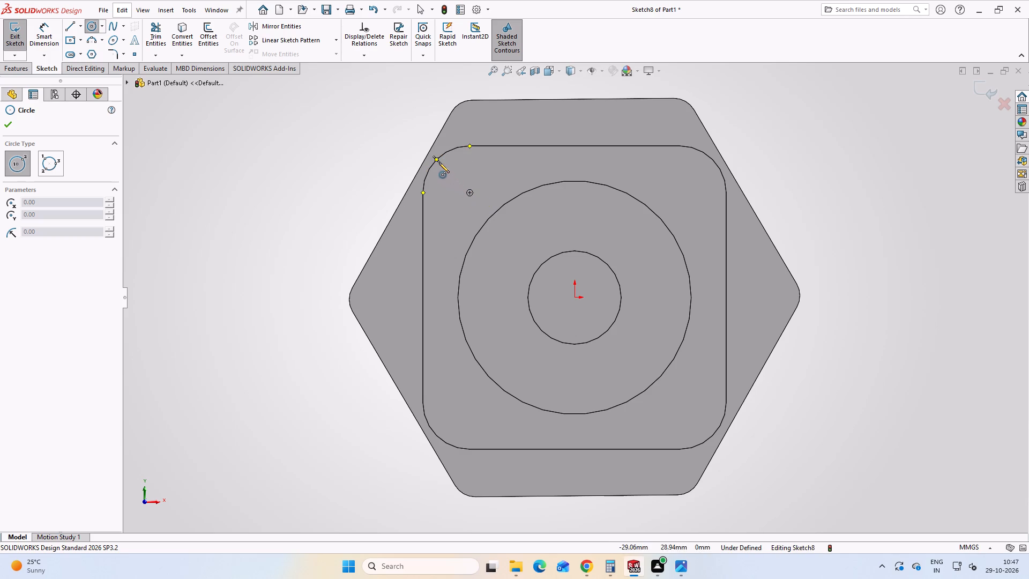
click(675, 563)
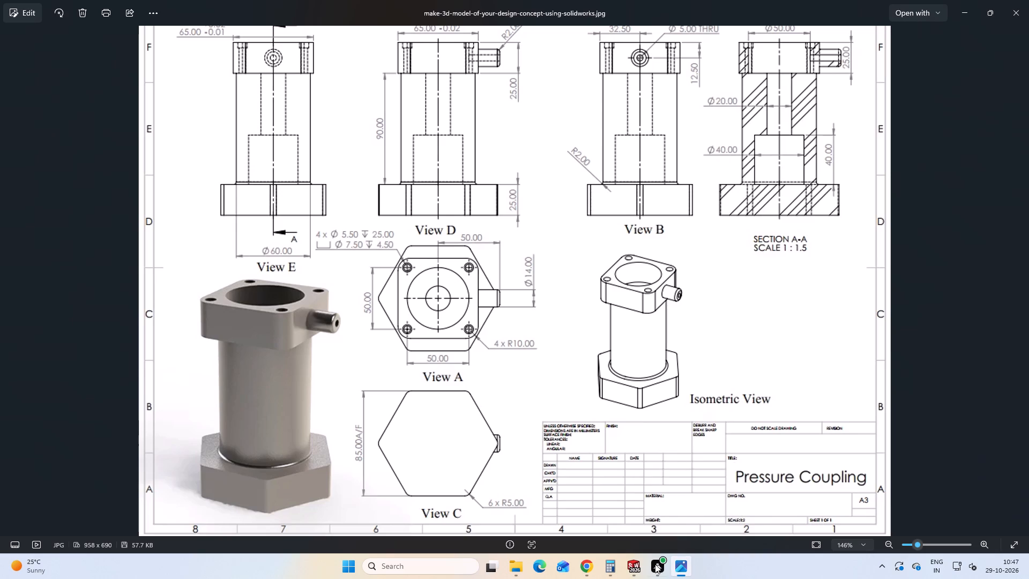
click(680, 566)
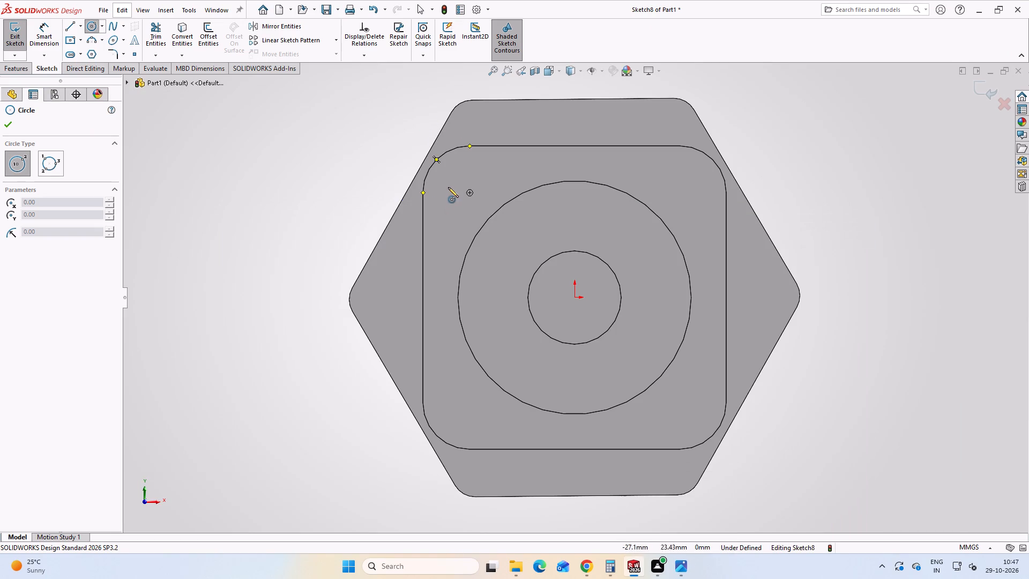
click(454, 178)
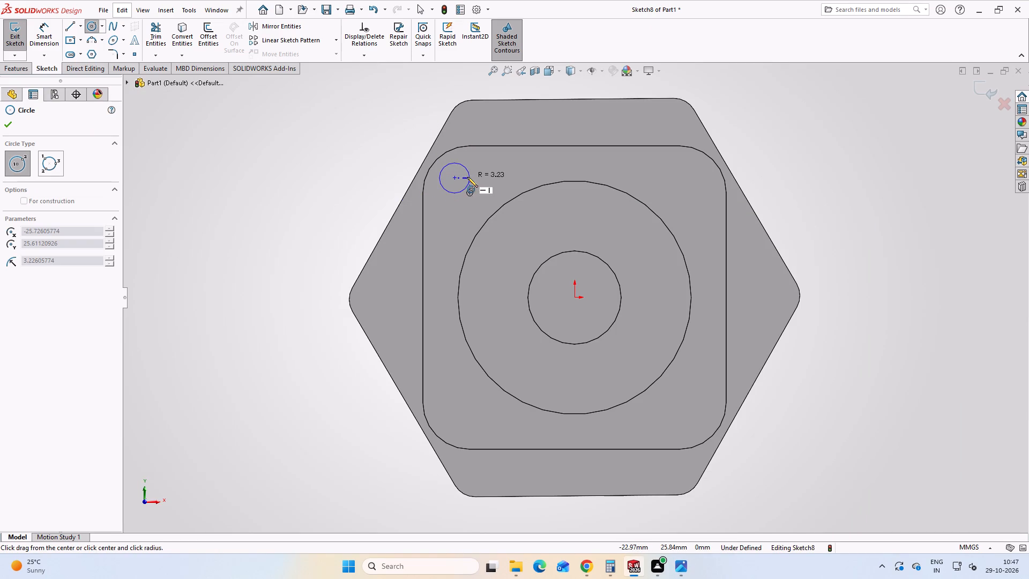
click(465, 183)
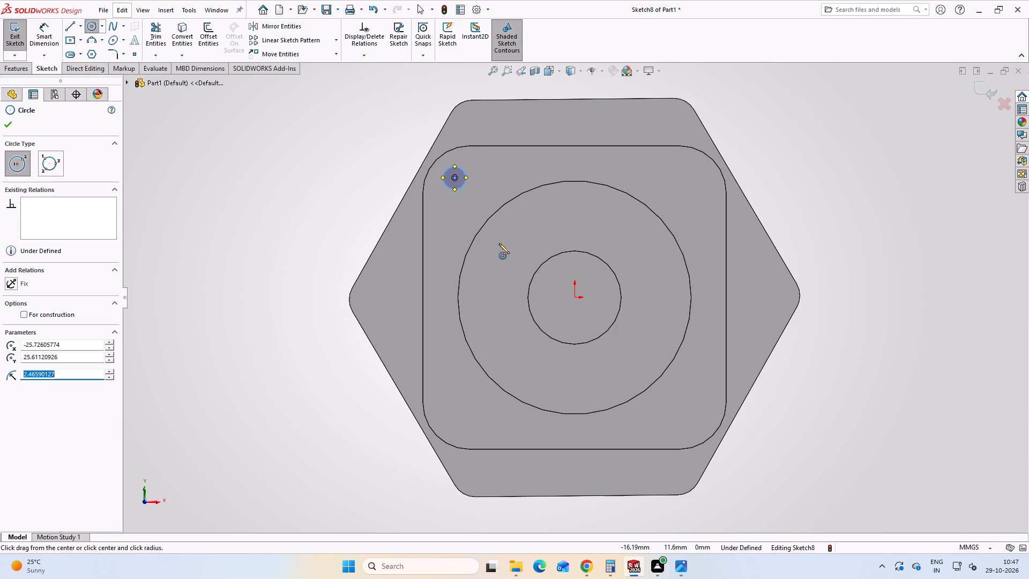
click(449, 421)
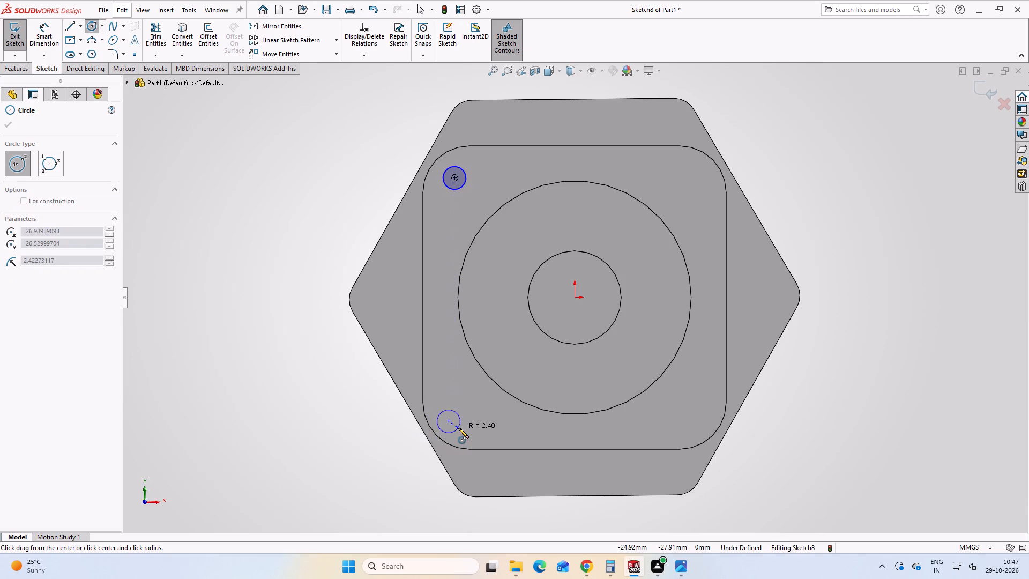
click(458, 428)
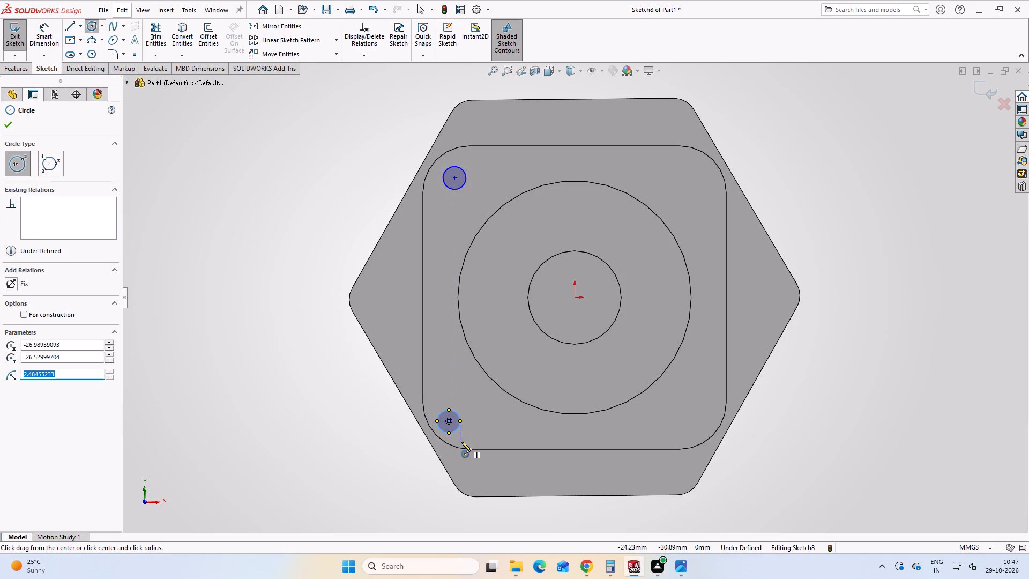
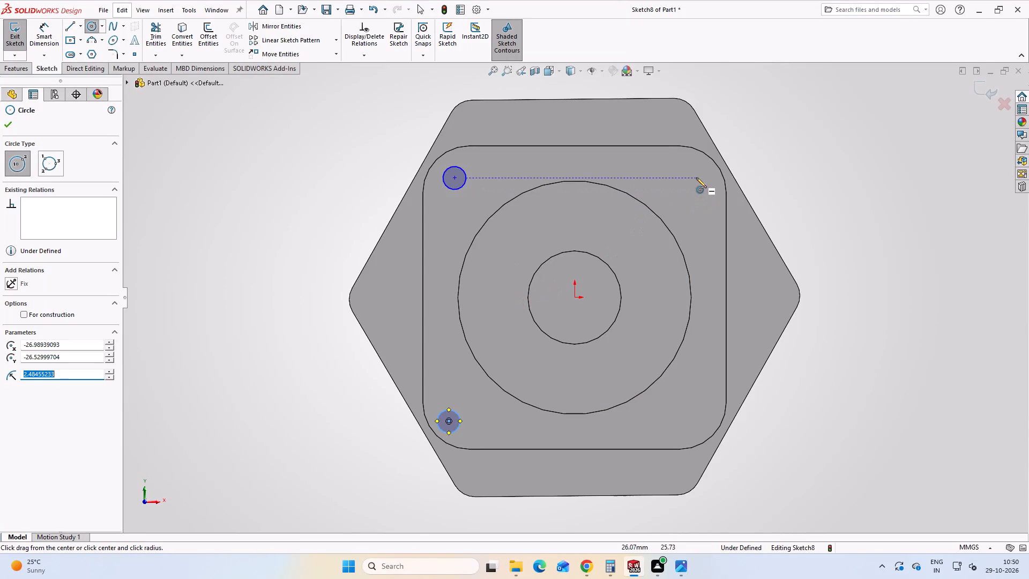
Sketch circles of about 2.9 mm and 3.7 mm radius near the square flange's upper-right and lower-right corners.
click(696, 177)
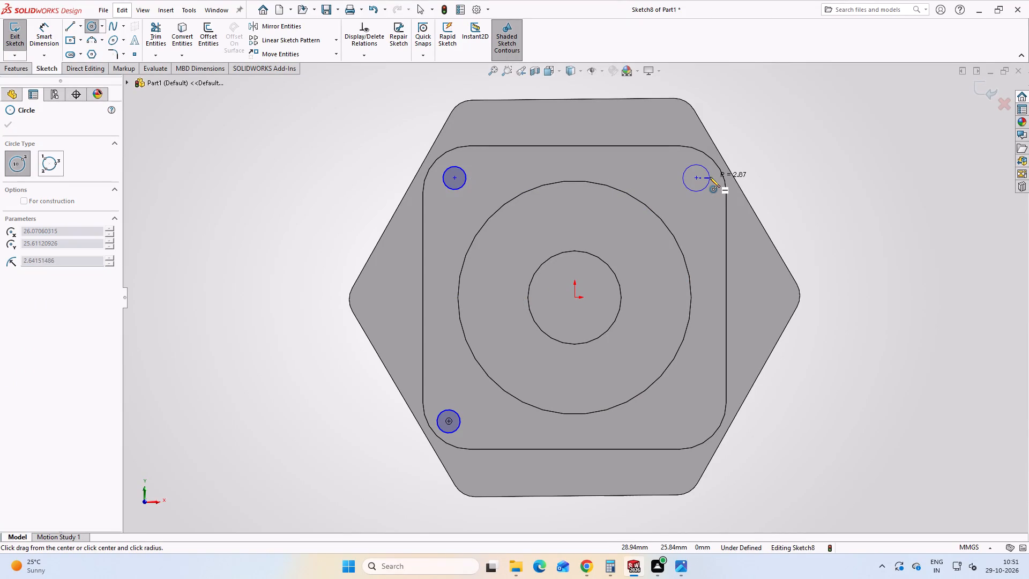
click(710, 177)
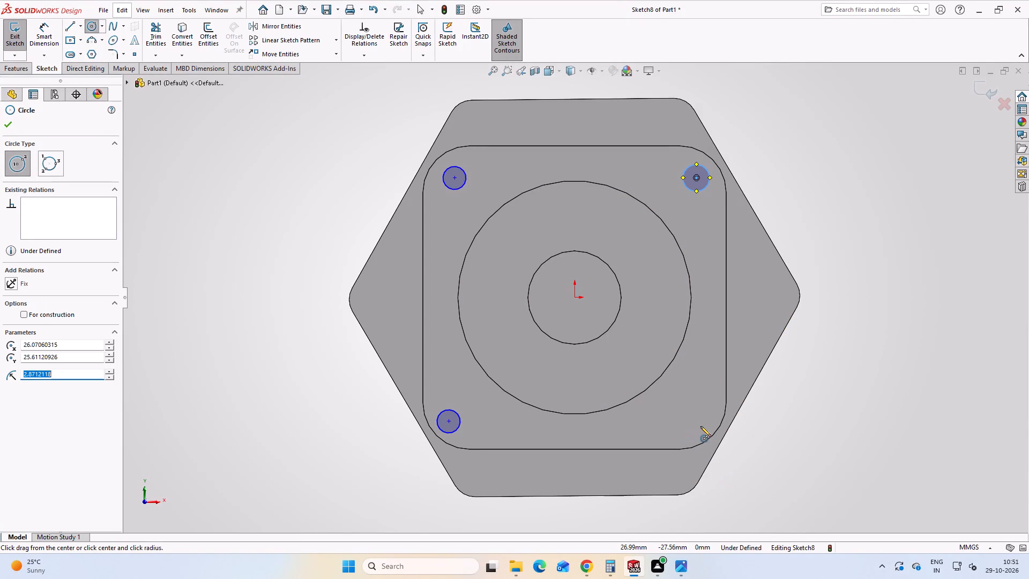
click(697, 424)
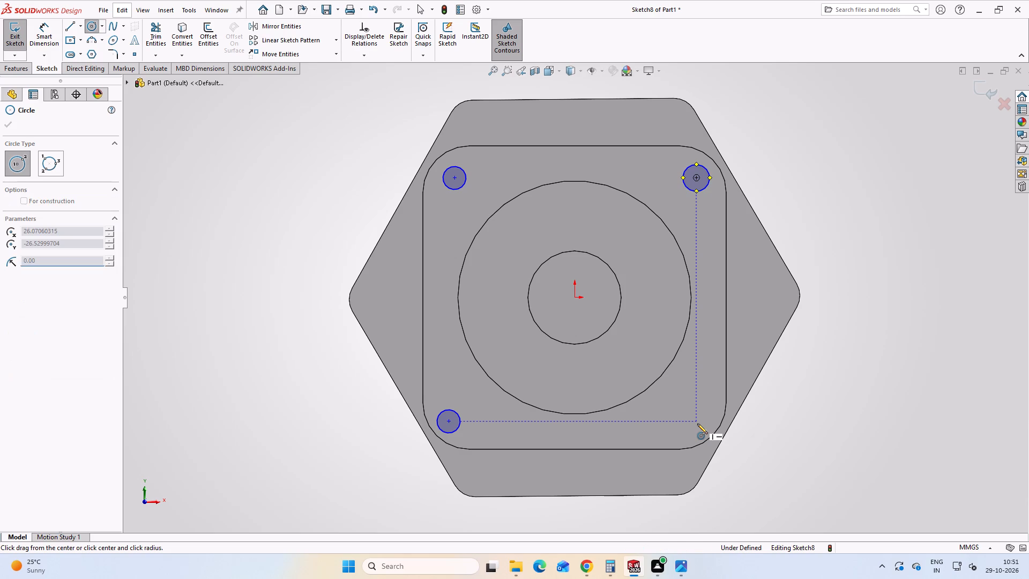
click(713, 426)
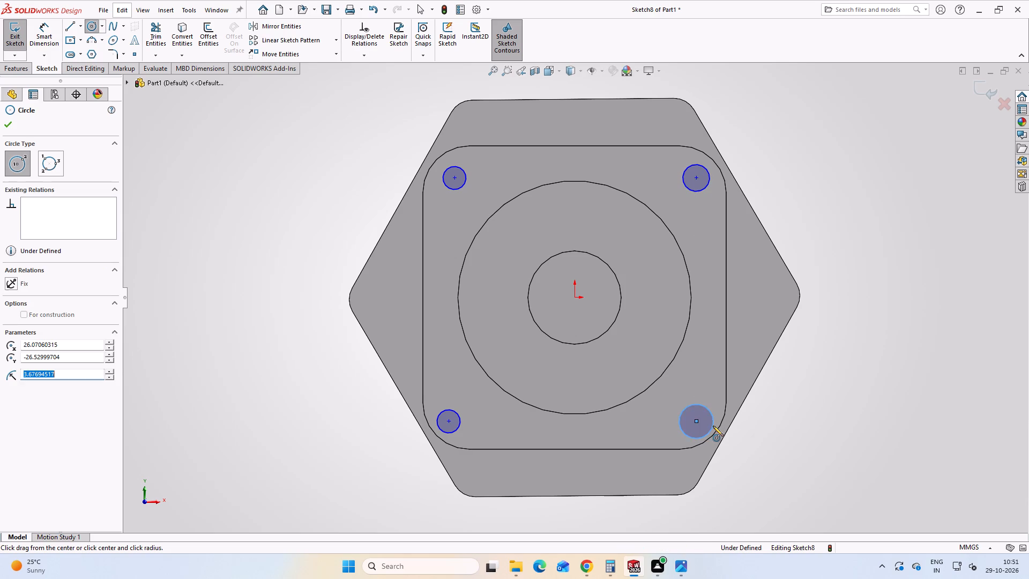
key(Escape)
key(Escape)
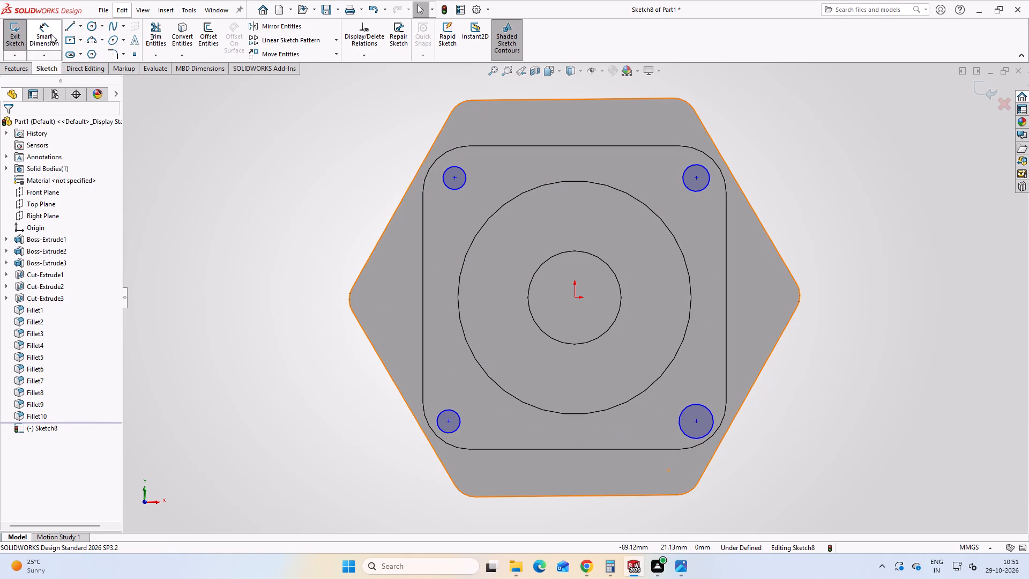
Check the corner hole callouts in the drawing image, delete all four corner circles, and close the emptied sketch.
click(674, 562)
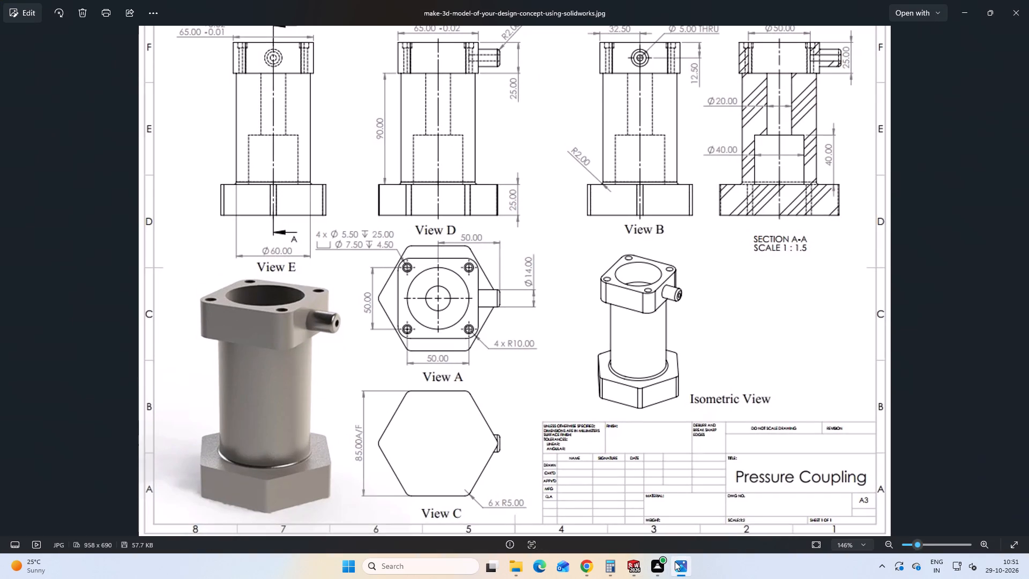
click(675, 561)
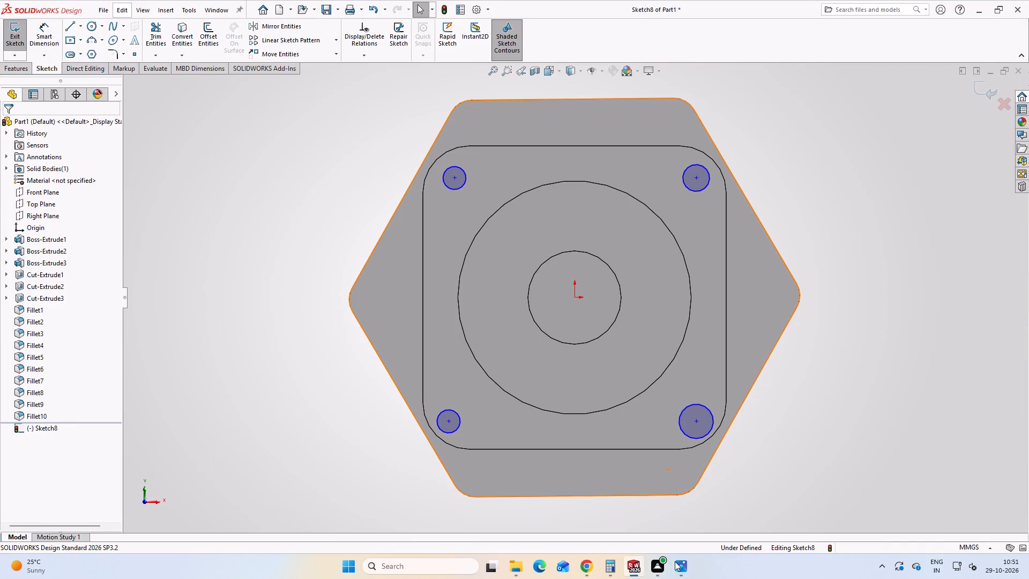
click(675, 561)
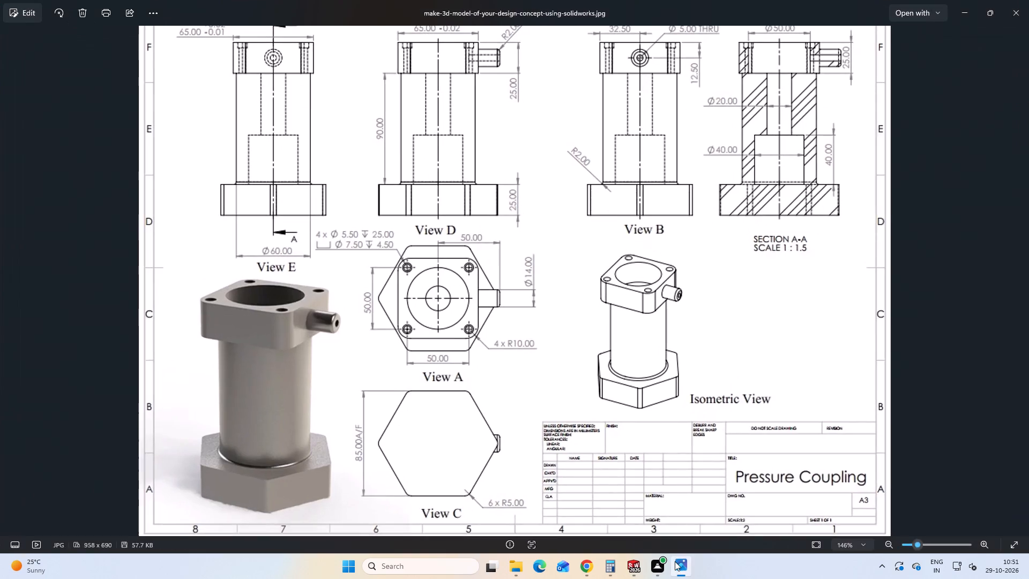
click(675, 561)
scroll(455, 265, up, 1)
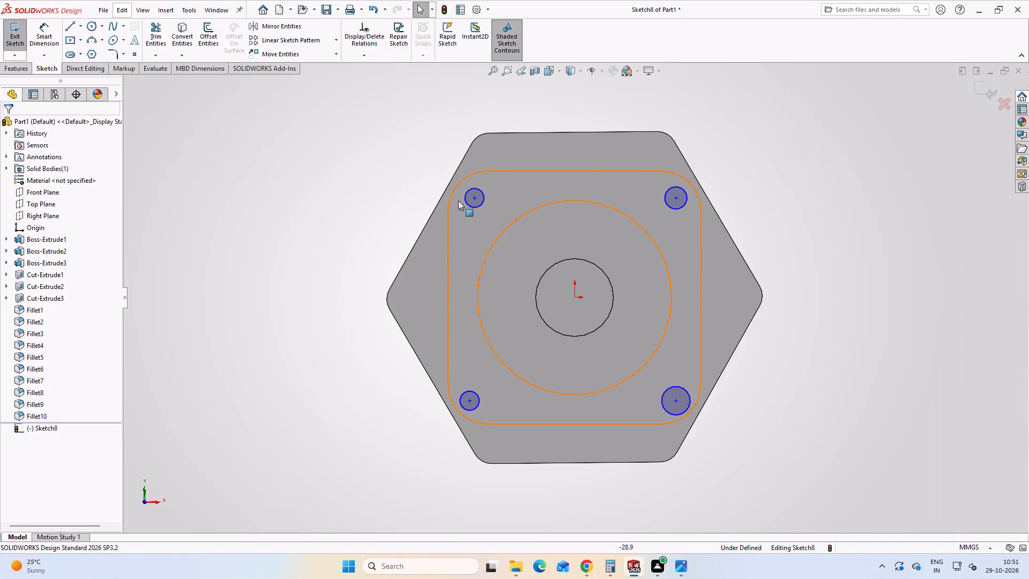
drag(427, 166, 747, 471)
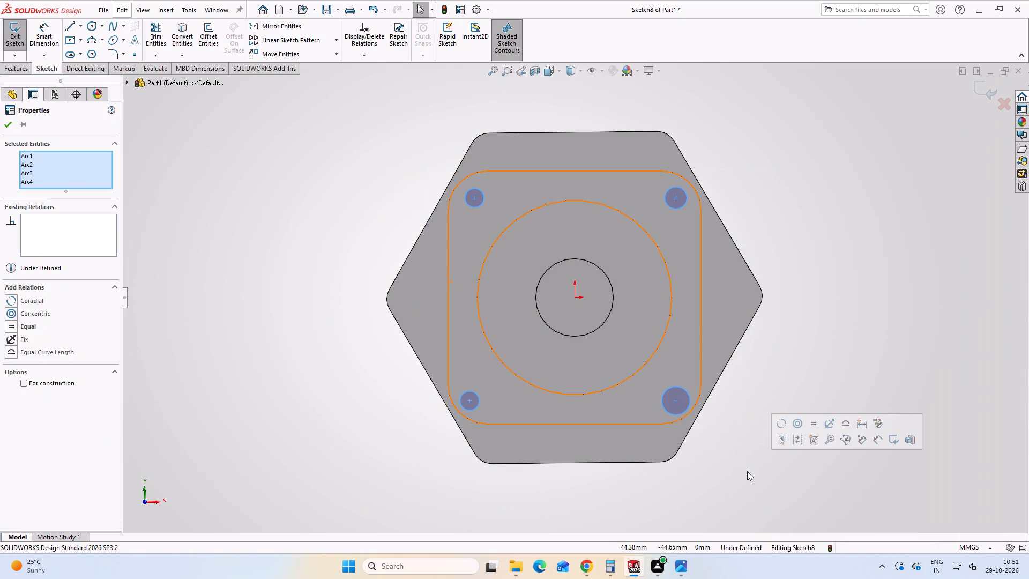
key(Delete)
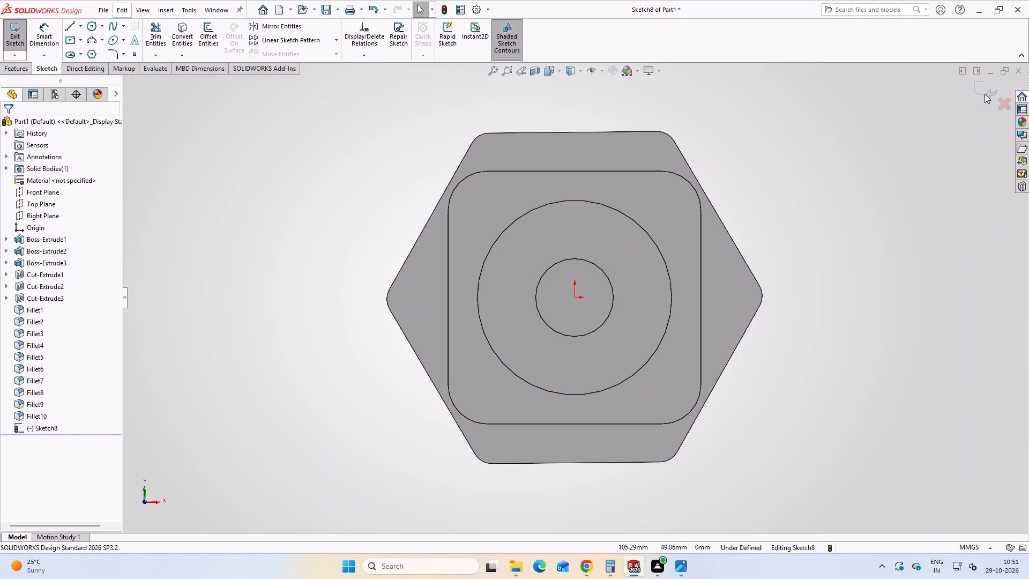
click(985, 94)
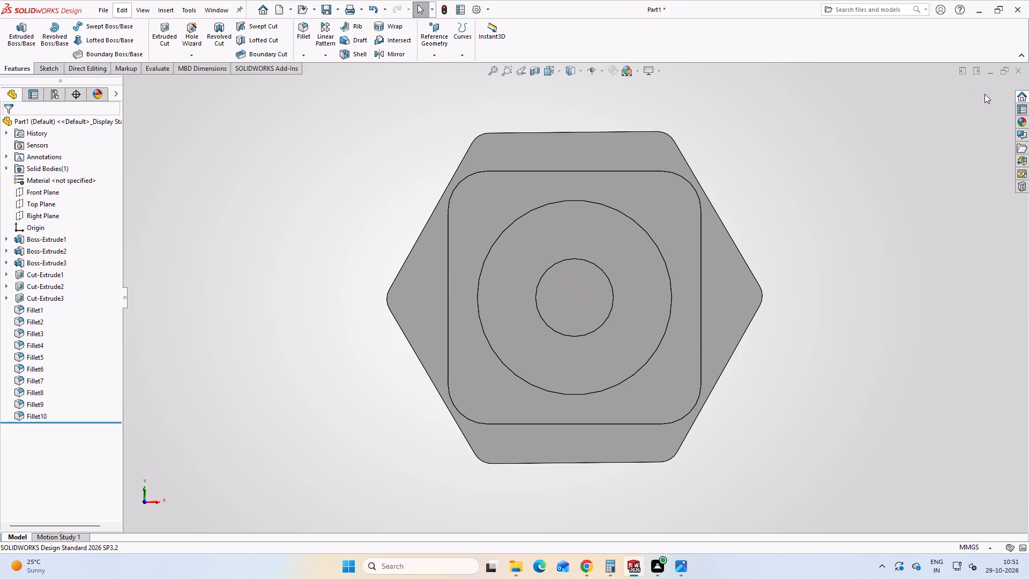
Edit the square flange's Boss-Extrude3 sketch and round all four corners of the square with 10 mm sketch fillets.
click(51, 264)
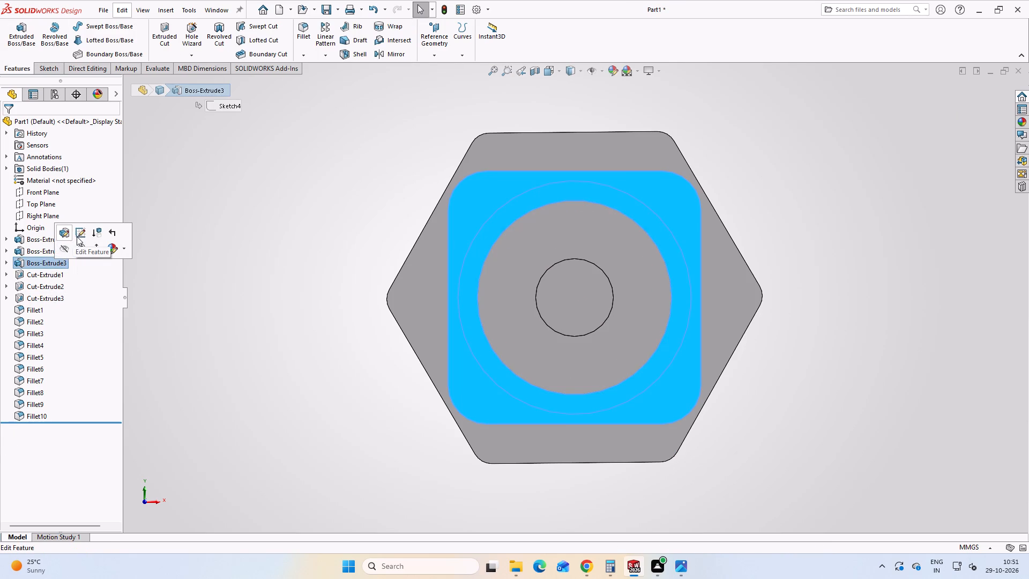
click(77, 236)
scroll(401, 164, up, 2)
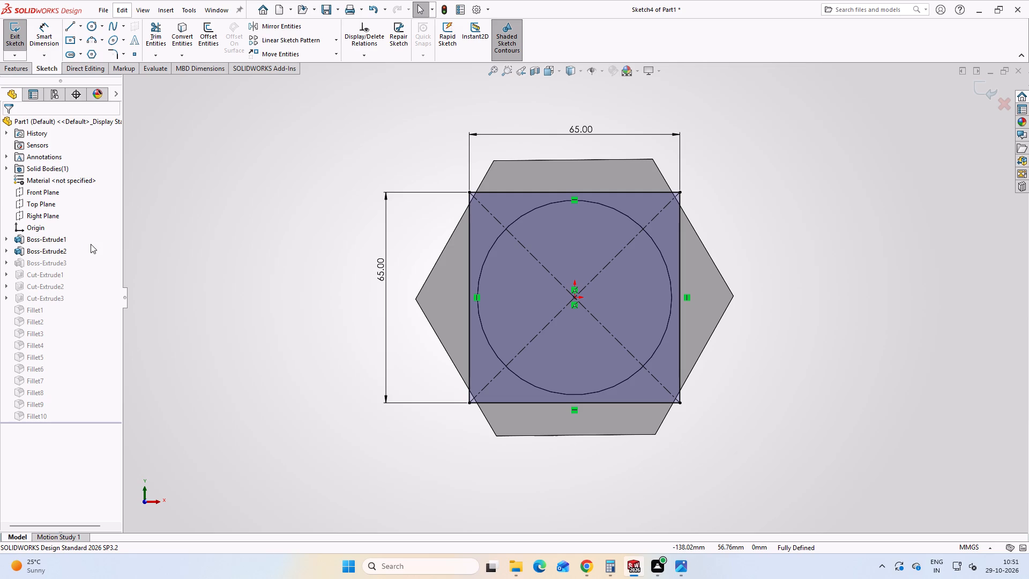
scroll(105, 232, up, 2)
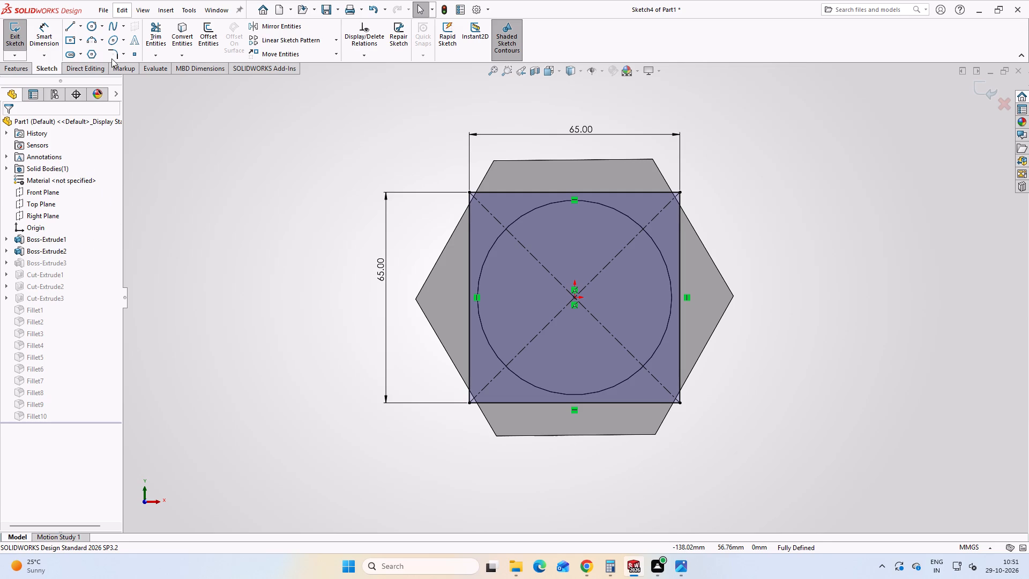
click(115, 56)
click(468, 207)
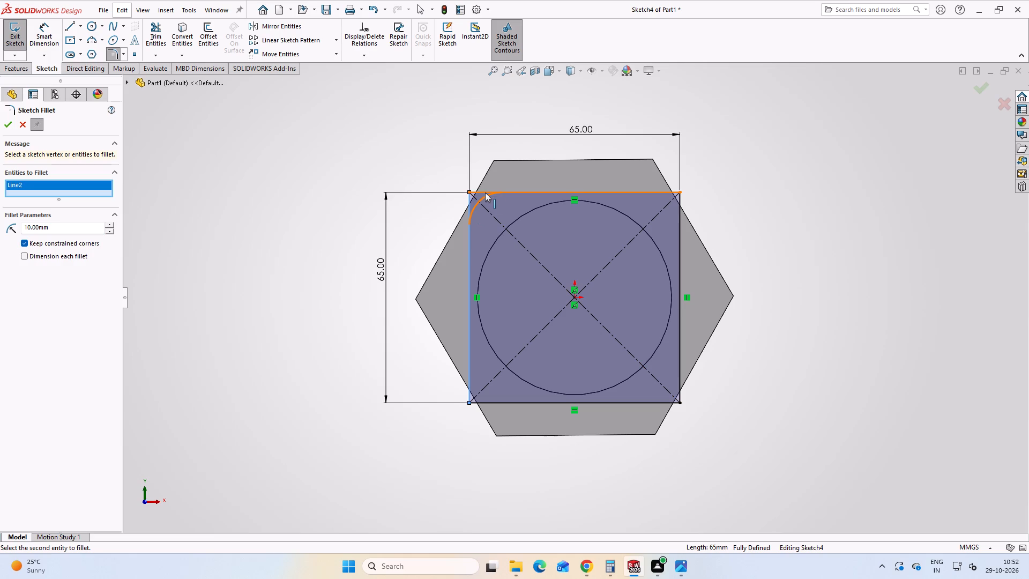
click(485, 192)
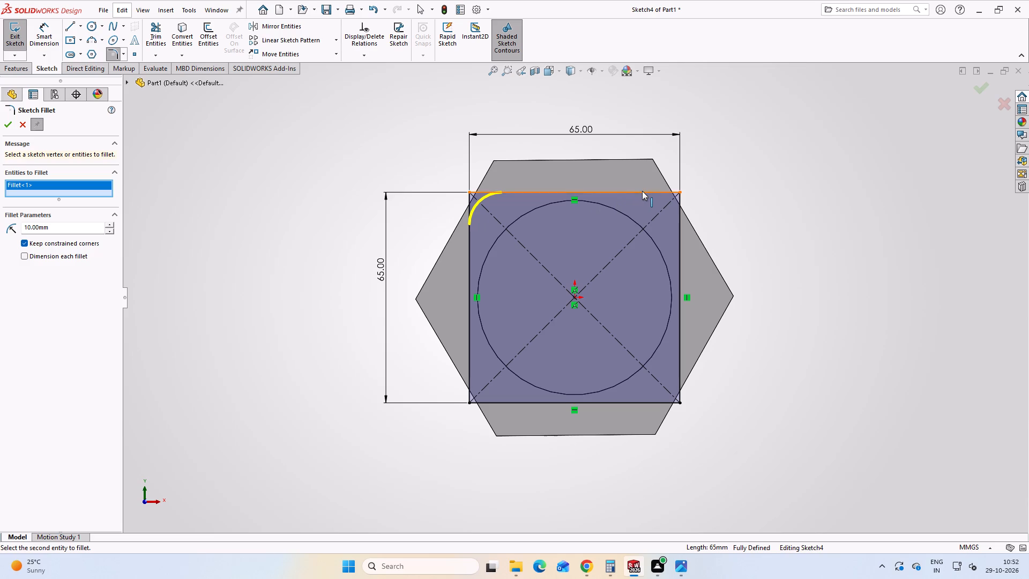
click(629, 190)
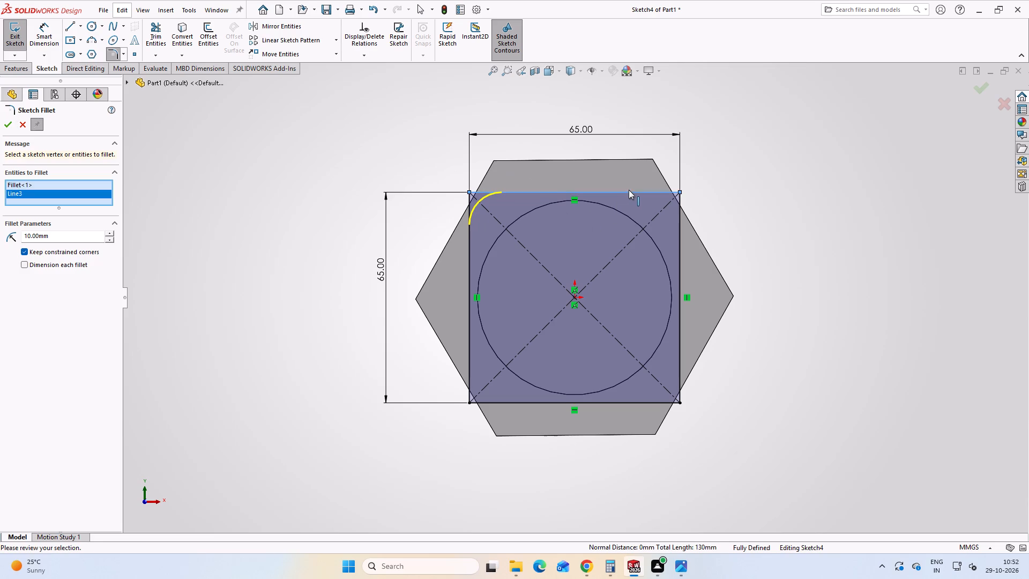
click(680, 218)
click(681, 379)
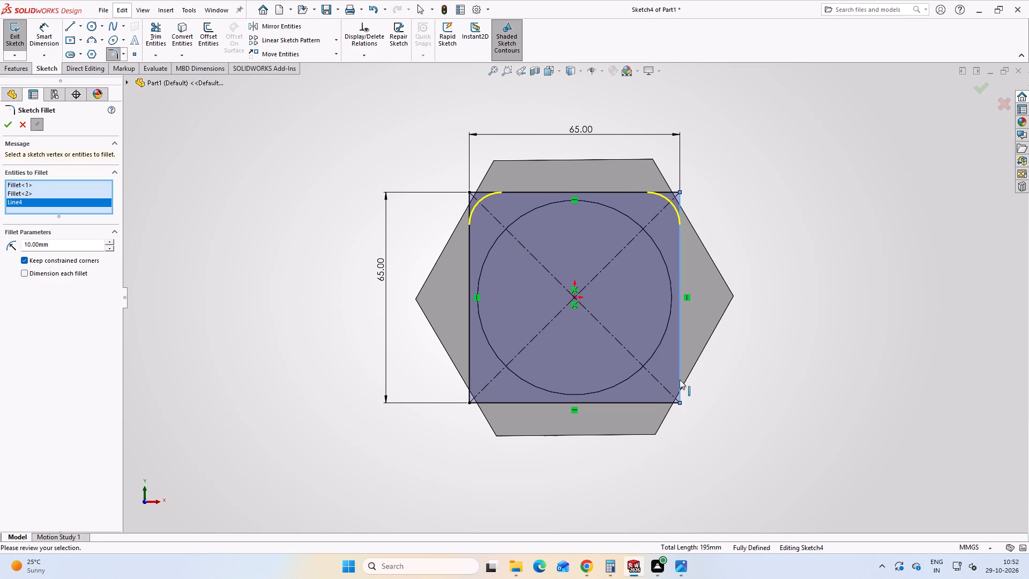
click(662, 405)
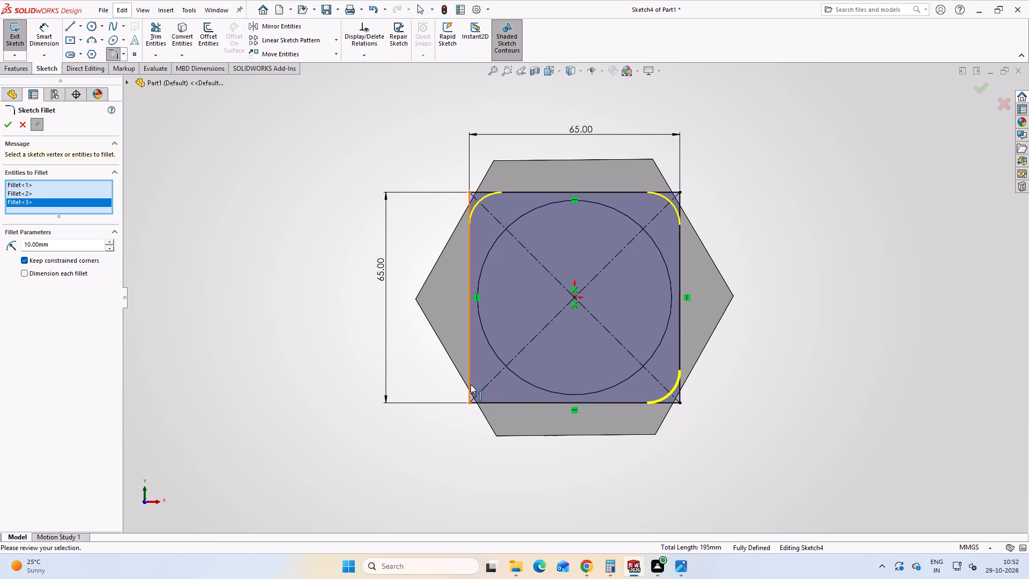
click(471, 384)
click(490, 402)
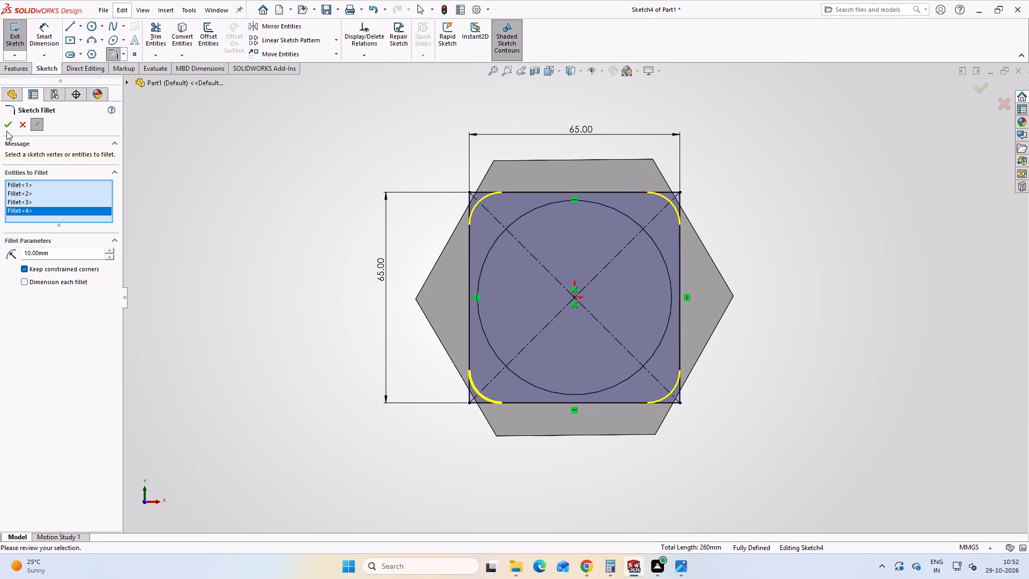
click(6, 129)
click(250, 256)
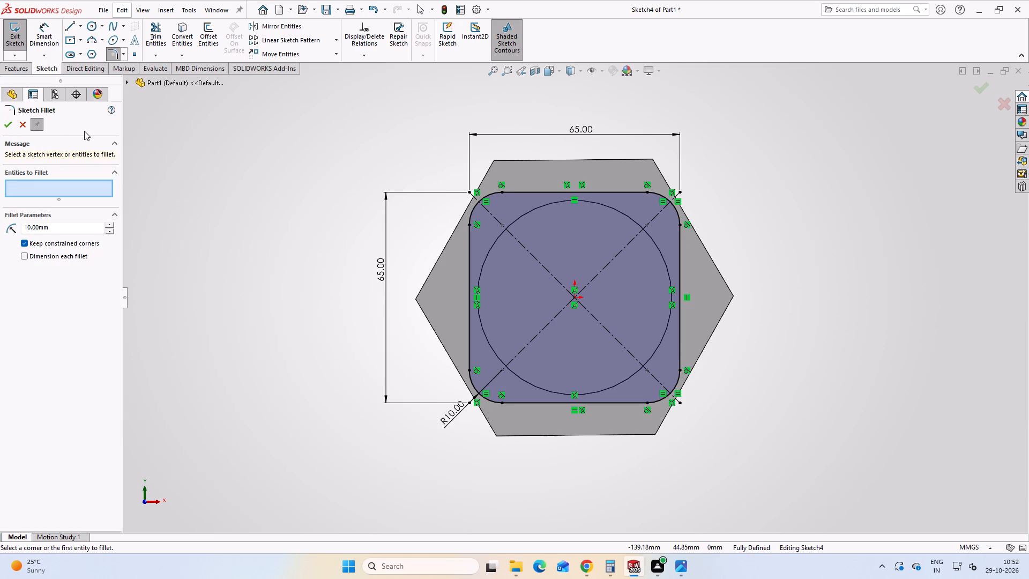
click(14, 125)
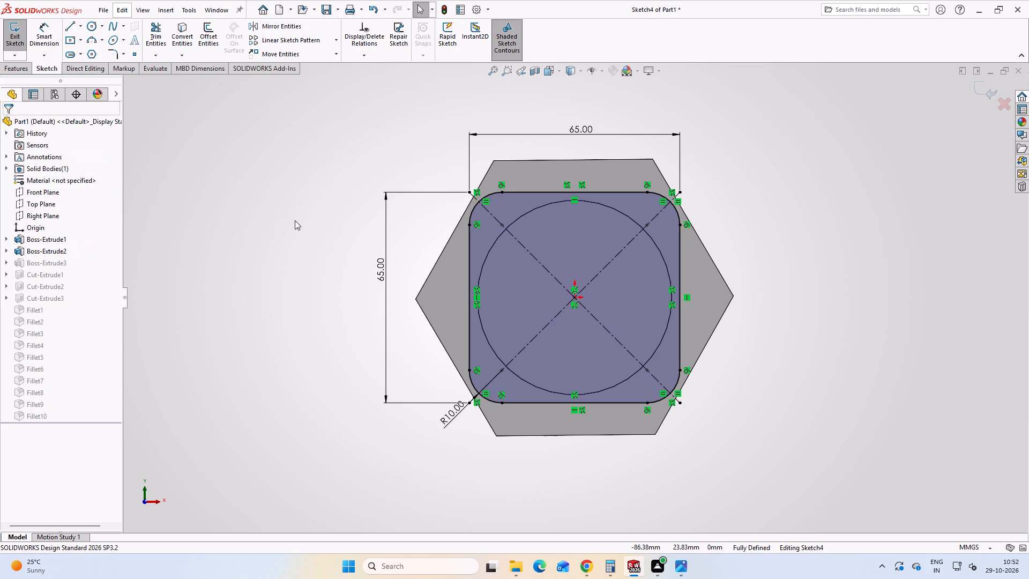
Finish the square flange sketch and continue the rebuild, ignoring the fillet errors.
middle_drag(309, 204, 312, 160)
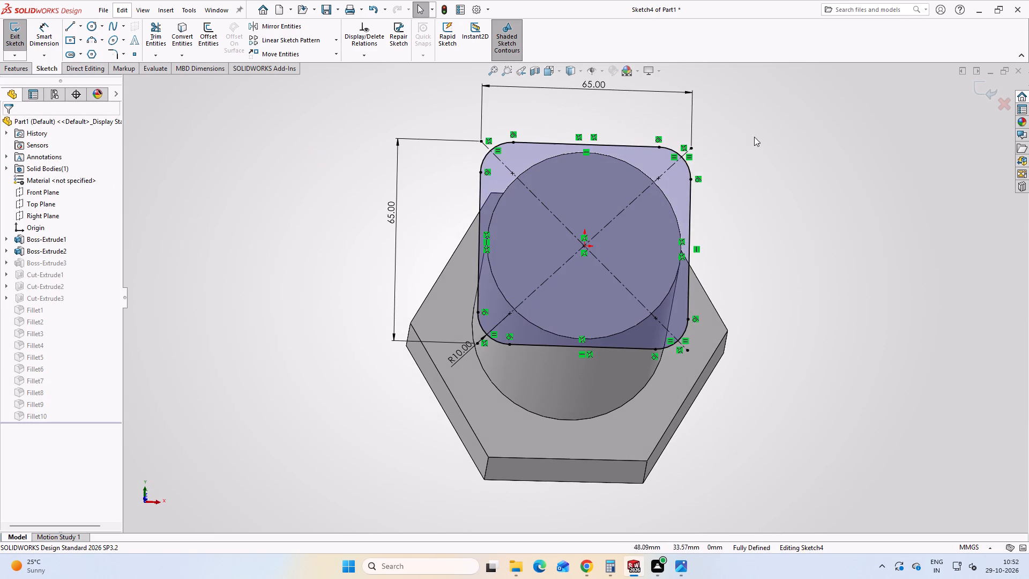
click(987, 92)
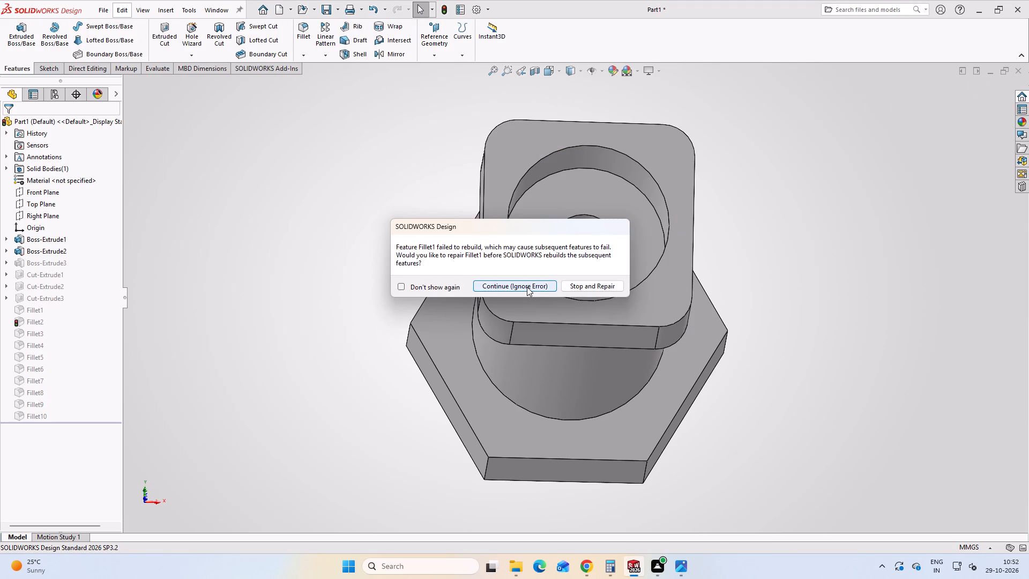
click(527, 287)
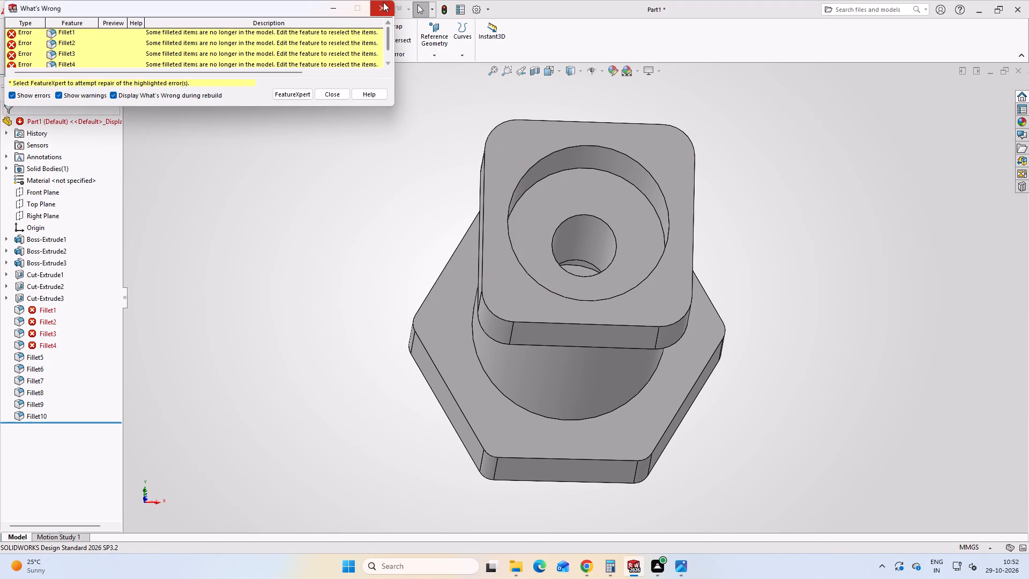
click(383, 2)
Delete the failed features Fillet4 and Fillet3 that formerly rounded the square flange's corners.
middle_drag(527, 275, 561, 324)
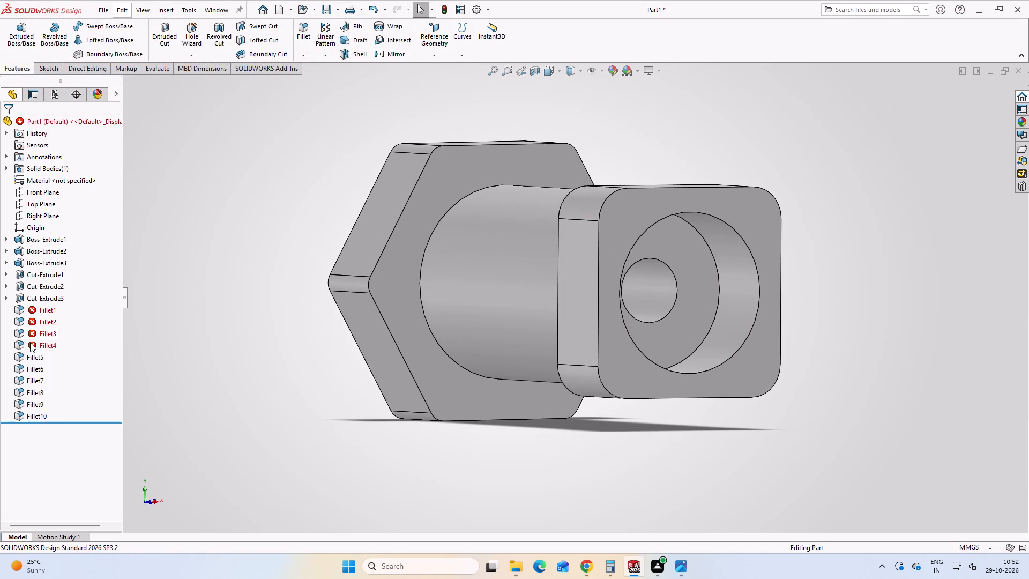
click(30, 343)
right_click(30, 343)
click(54, 411)
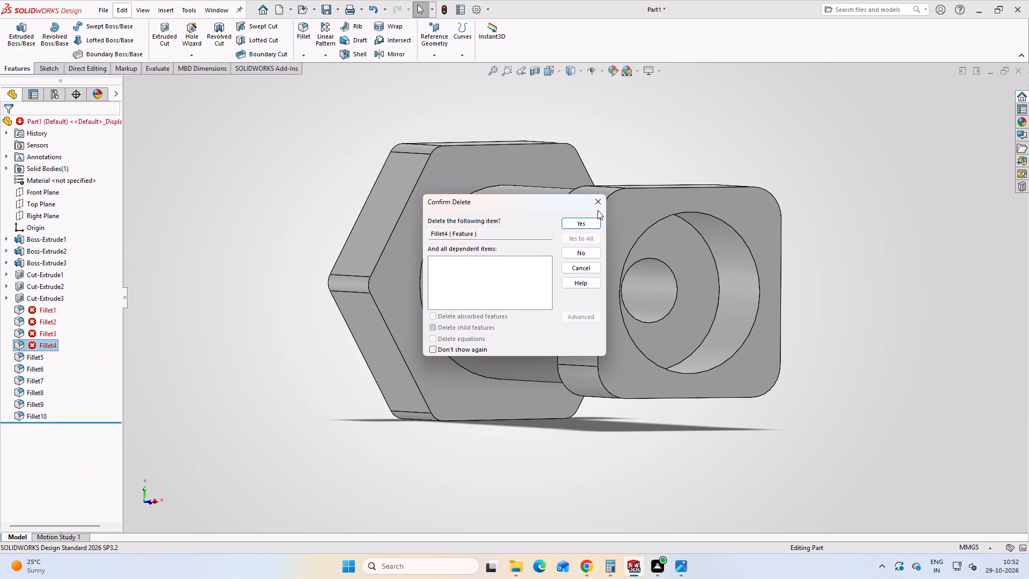
click(578, 223)
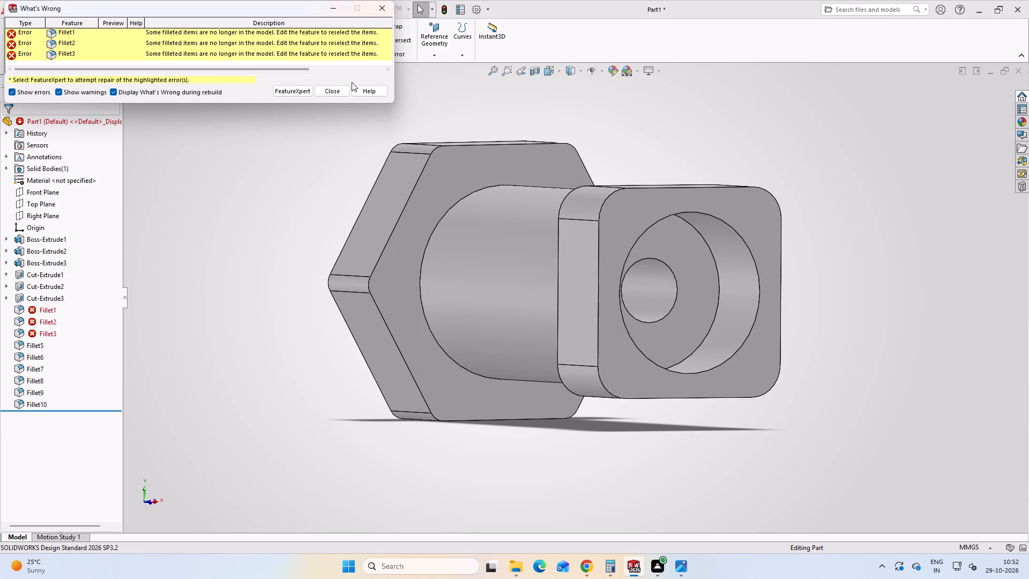
click(332, 91)
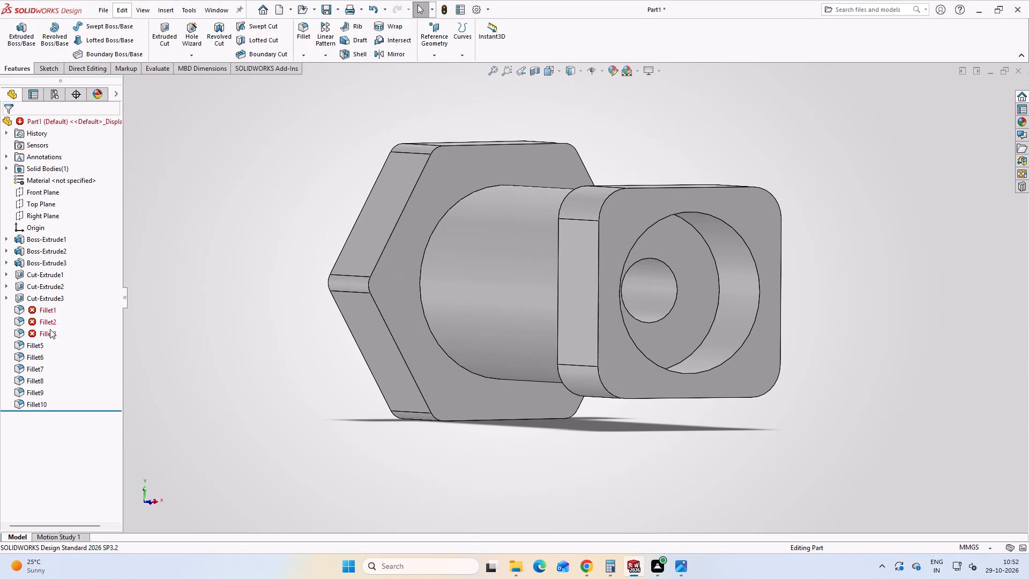
right_click(50, 329)
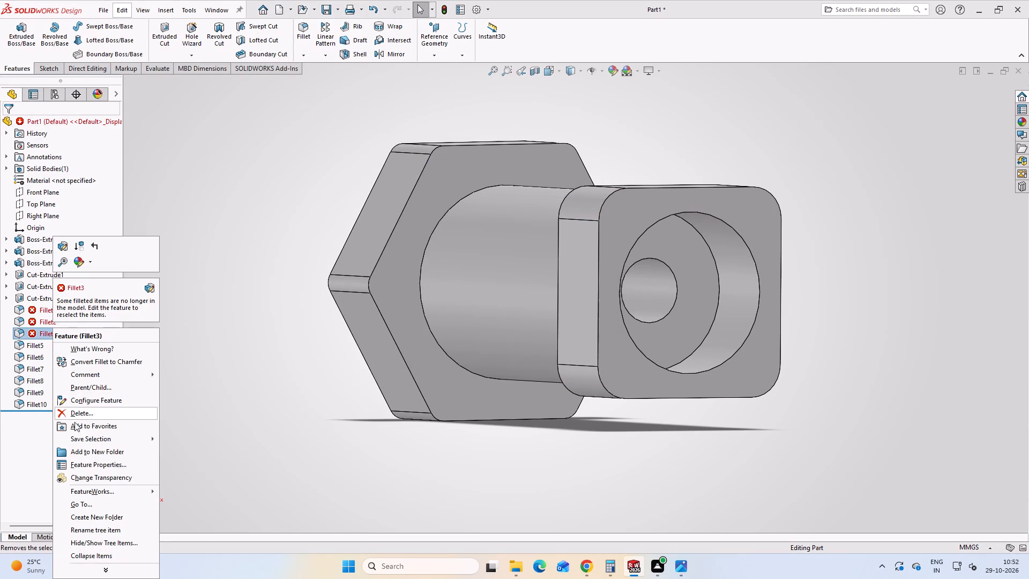
click(77, 415)
click(581, 222)
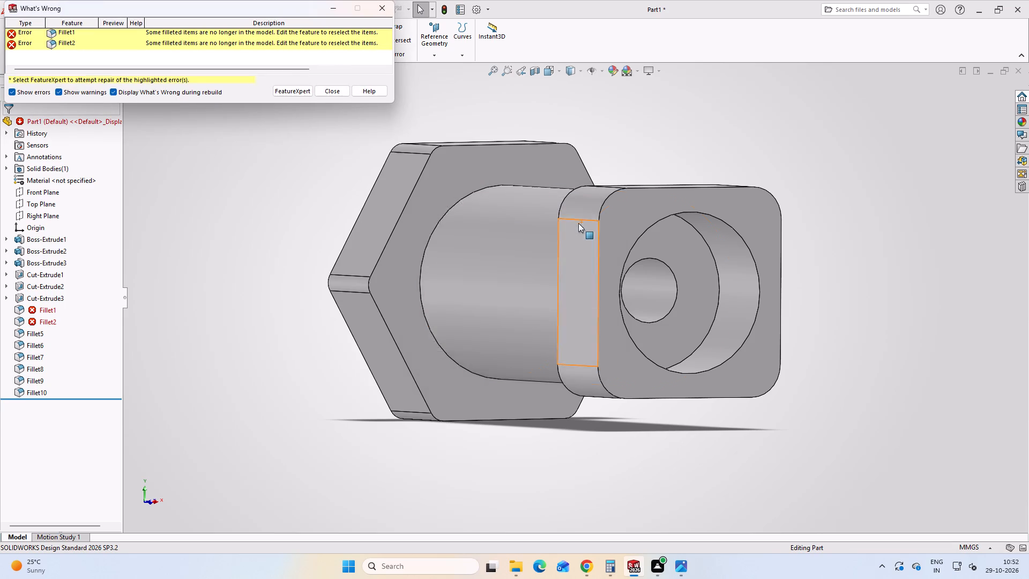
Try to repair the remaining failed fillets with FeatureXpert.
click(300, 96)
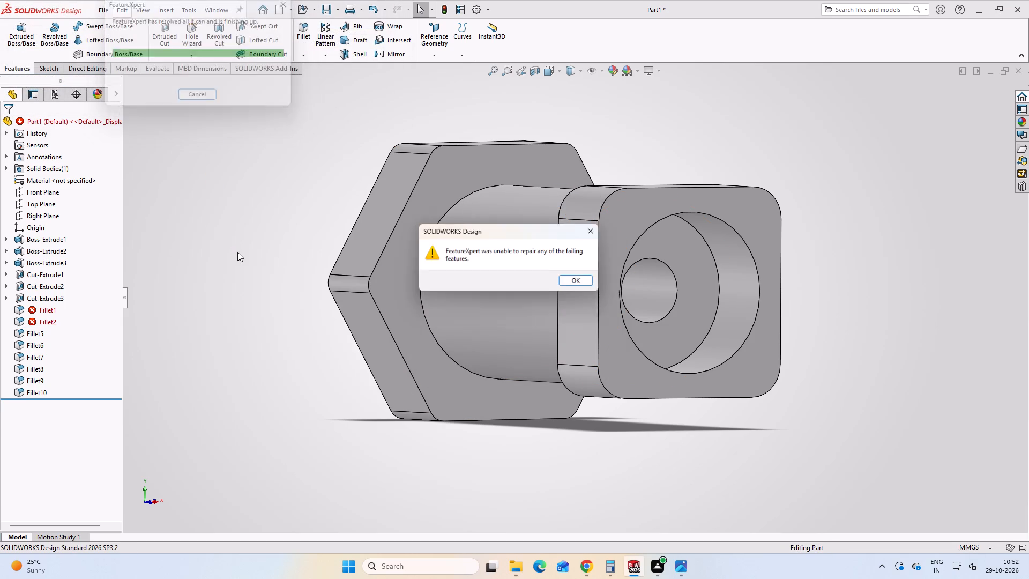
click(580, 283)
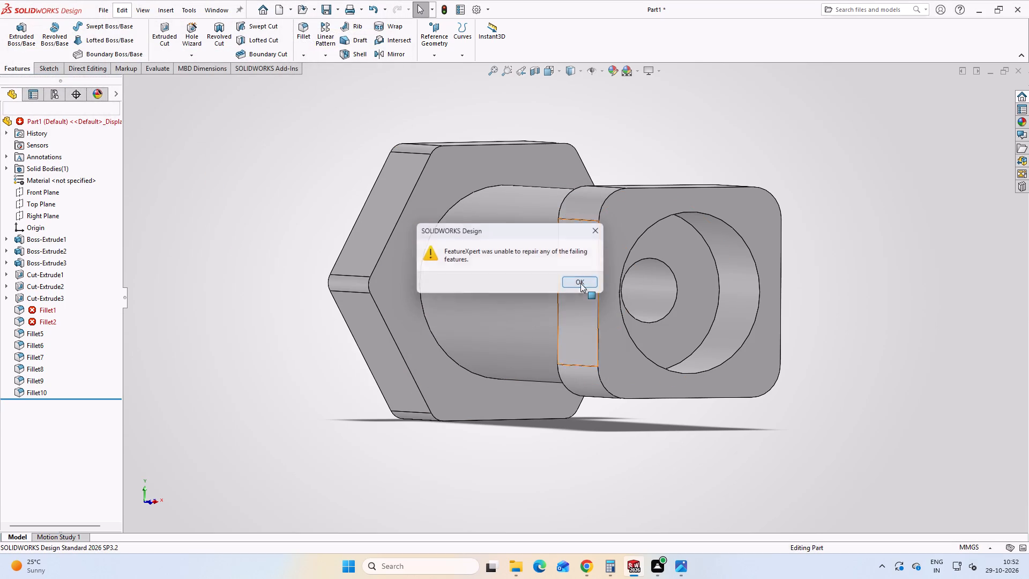
Delete the failed feature Fillet2.
right_click(38, 321)
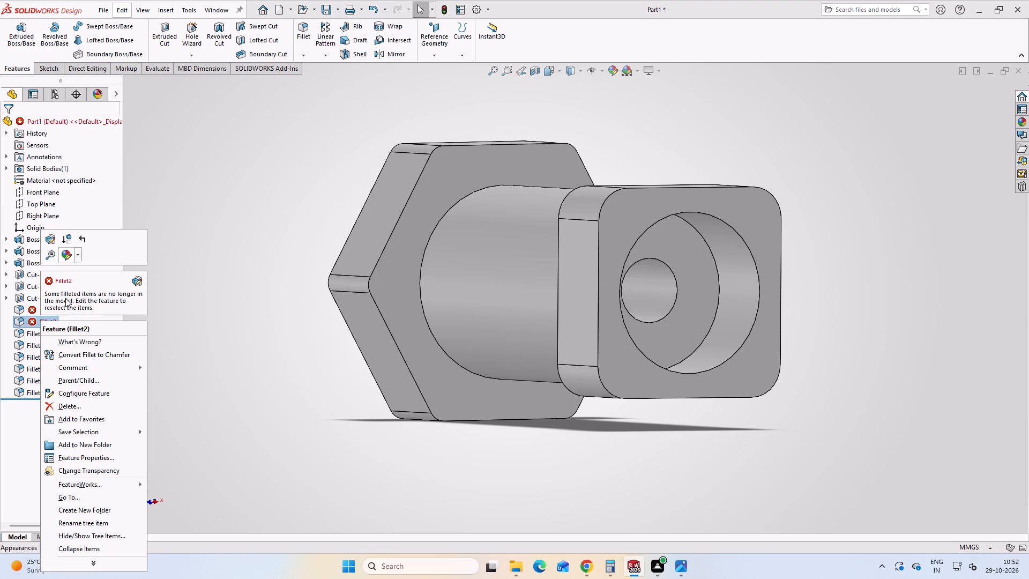
click(63, 407)
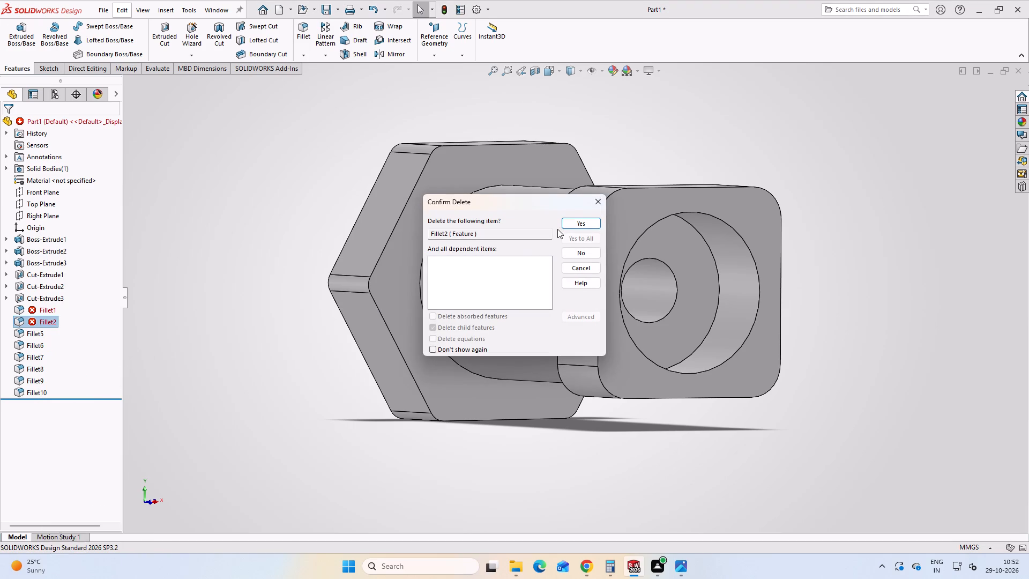
click(577, 227)
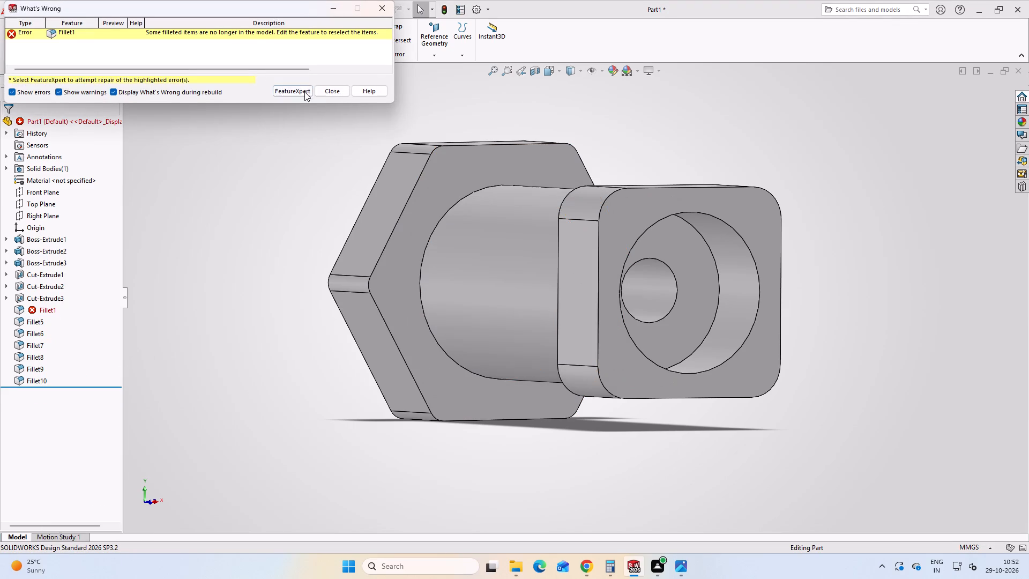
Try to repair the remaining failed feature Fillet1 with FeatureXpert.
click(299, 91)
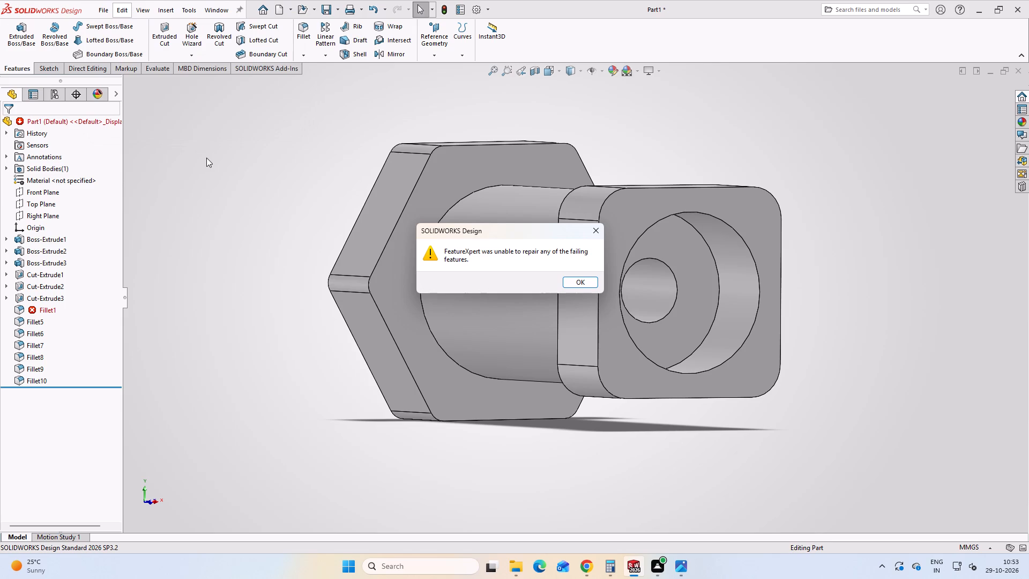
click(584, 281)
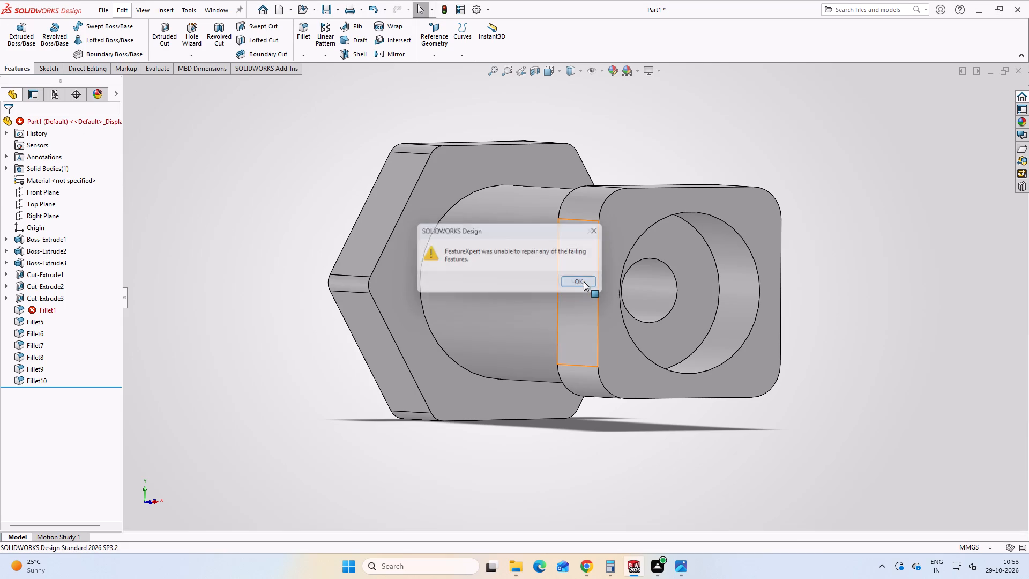
Delete the failed feature Fillet1.
click(53, 309)
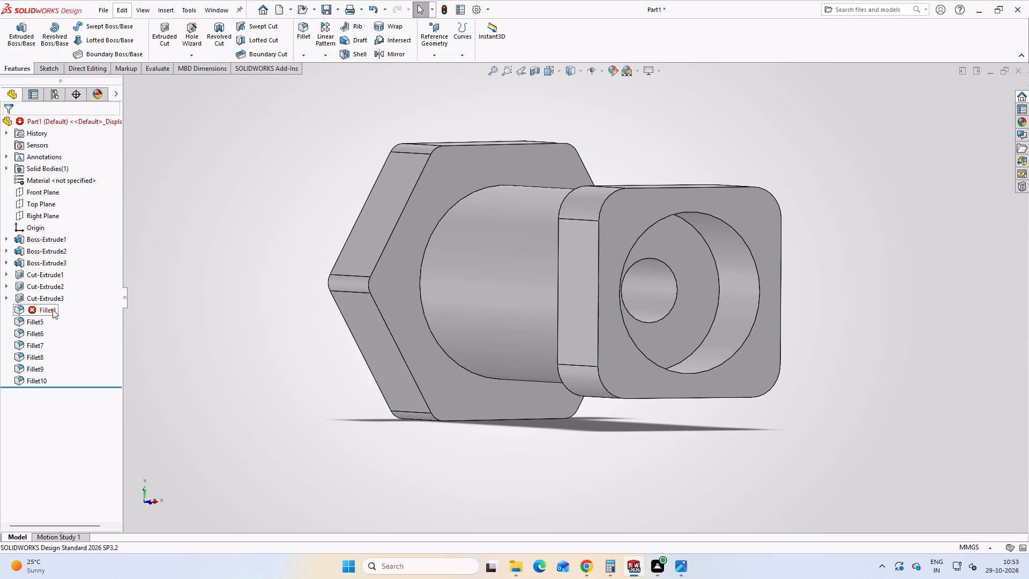
right_click(53, 309)
click(74, 398)
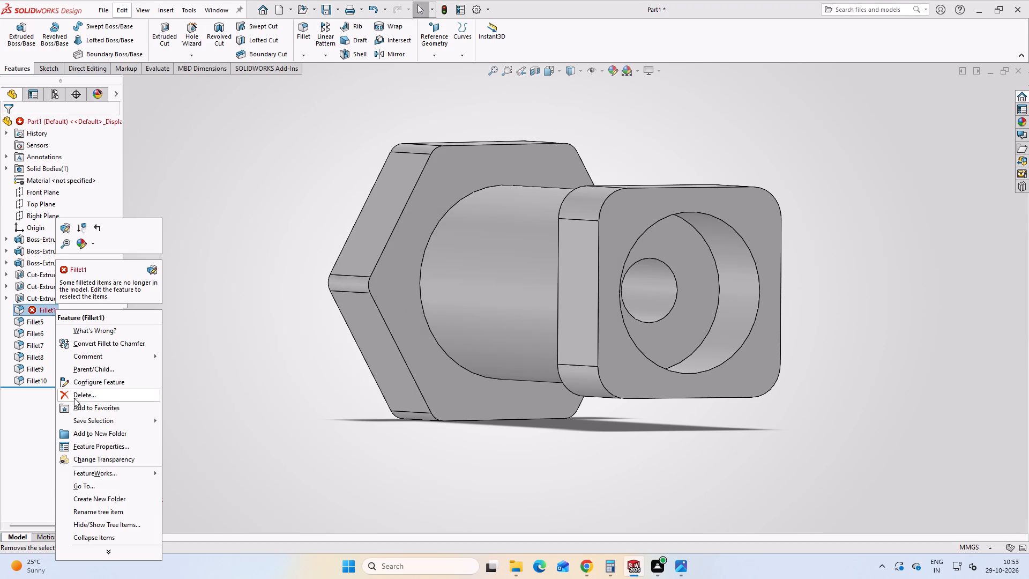
click(580, 223)
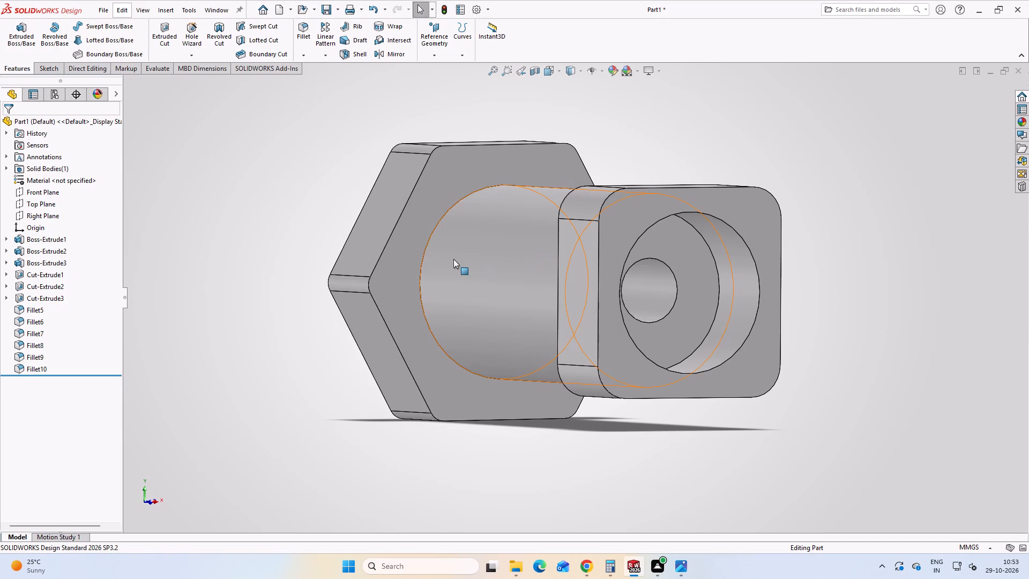
Examine which edges the remaining fillets, Fillet5 to Fillet10, belong to on the model.
scroll(453, 259, up, 1)
click(24, 313)
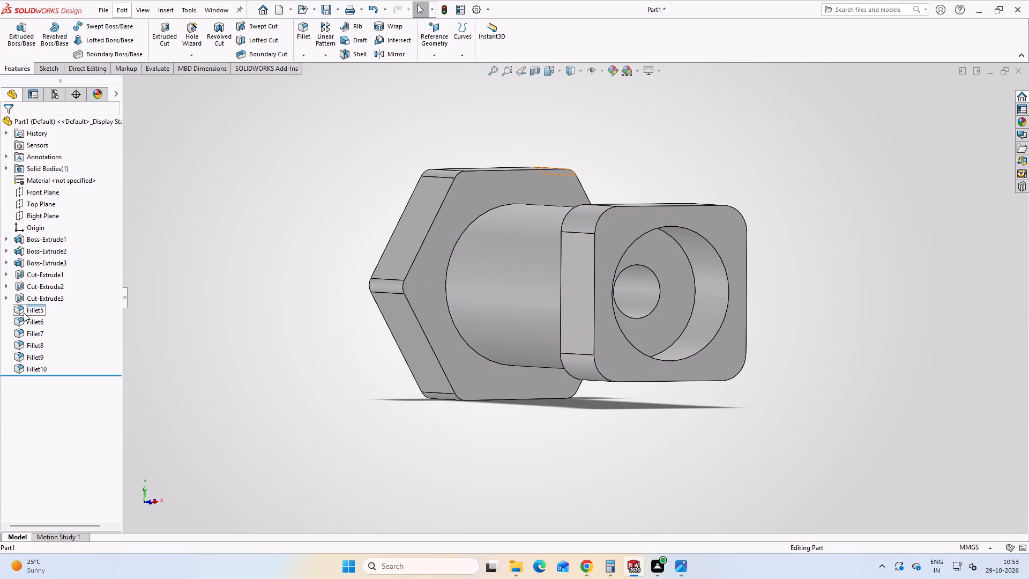
click(34, 323)
click(34, 338)
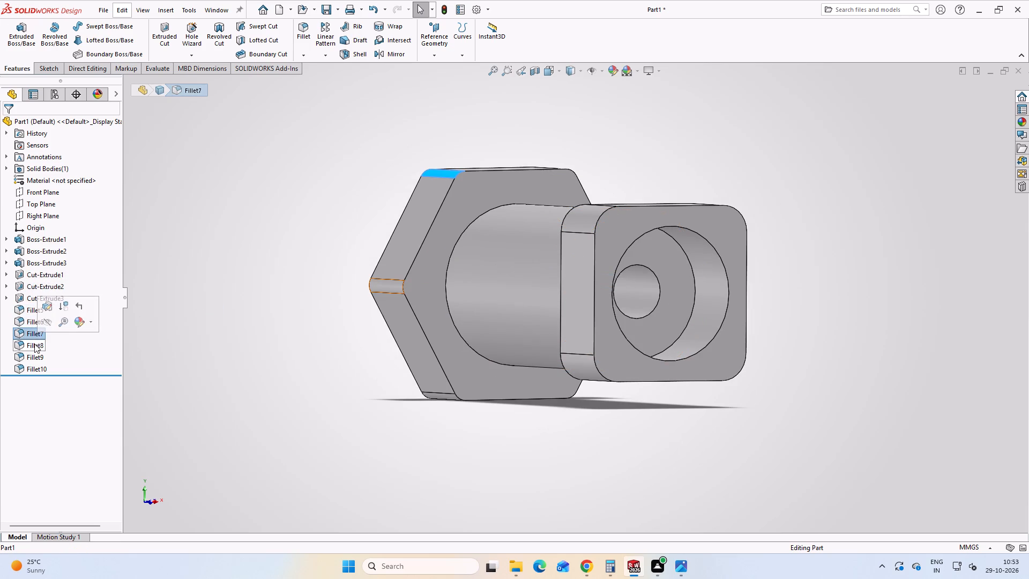
click(42, 366)
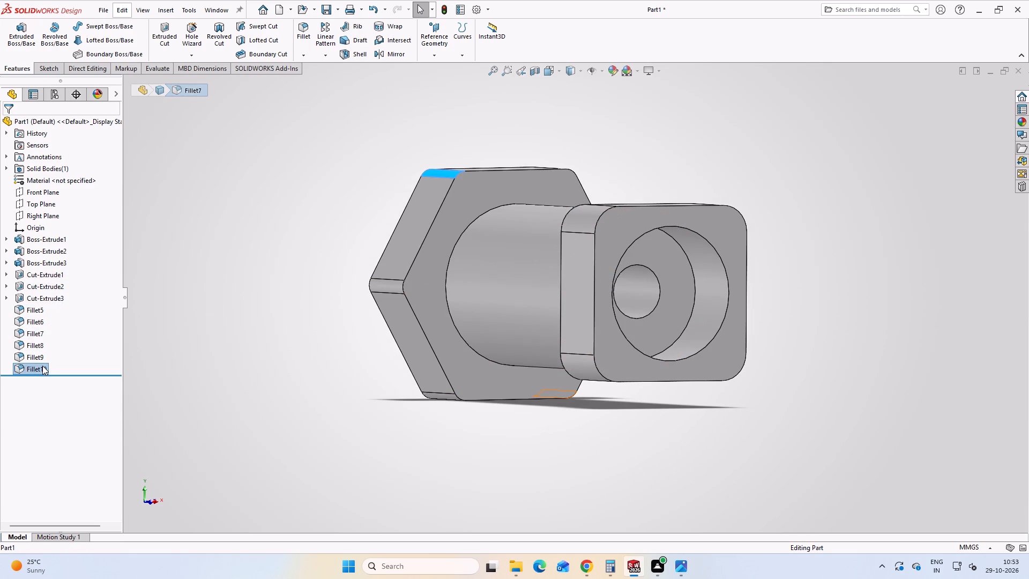
click(40, 355)
click(36, 343)
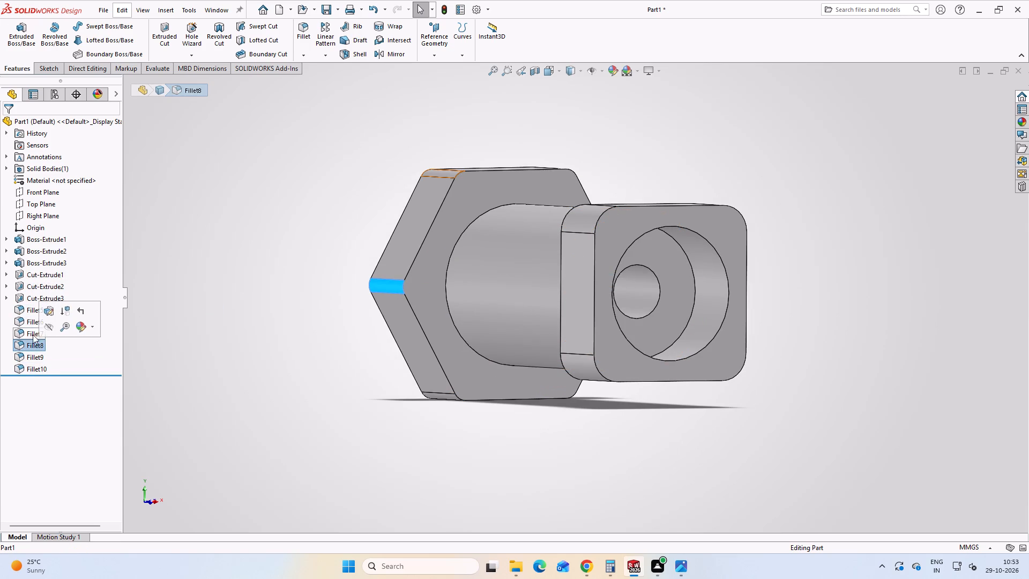
click(31, 331)
click(29, 321)
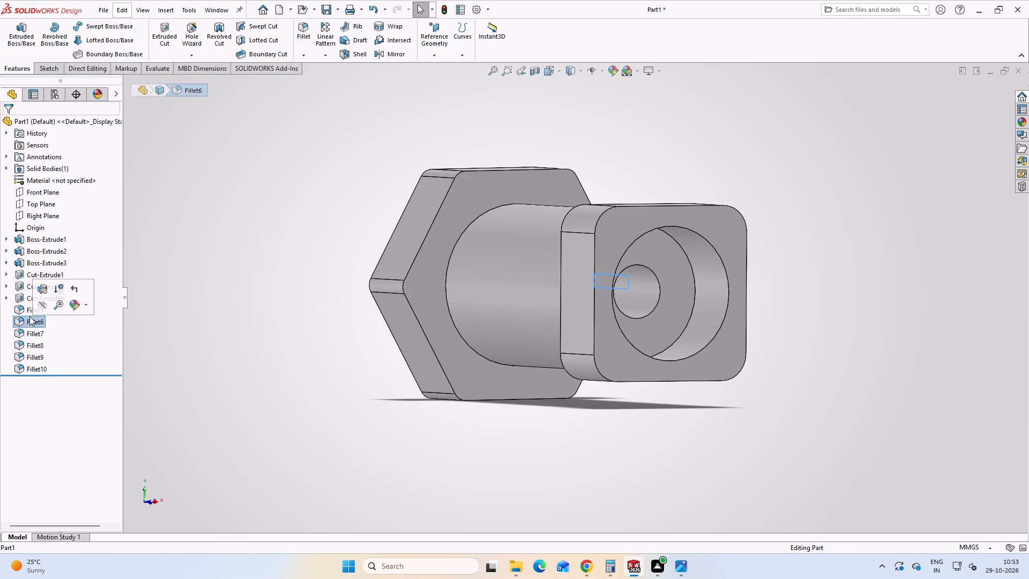
click(28, 312)
click(364, 332)
Start a new sketch on the outer end face of the square flange.
scroll(610, 354, up, 2)
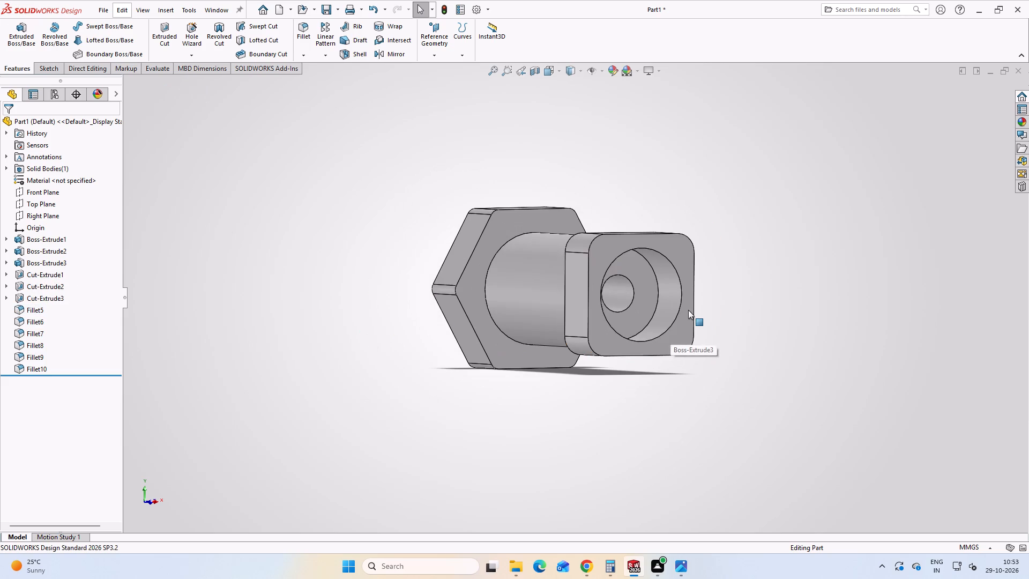
middle_drag(688, 310, 635, 259)
scroll(636, 263, down, 5)
scroll(512, 285, up, 3)
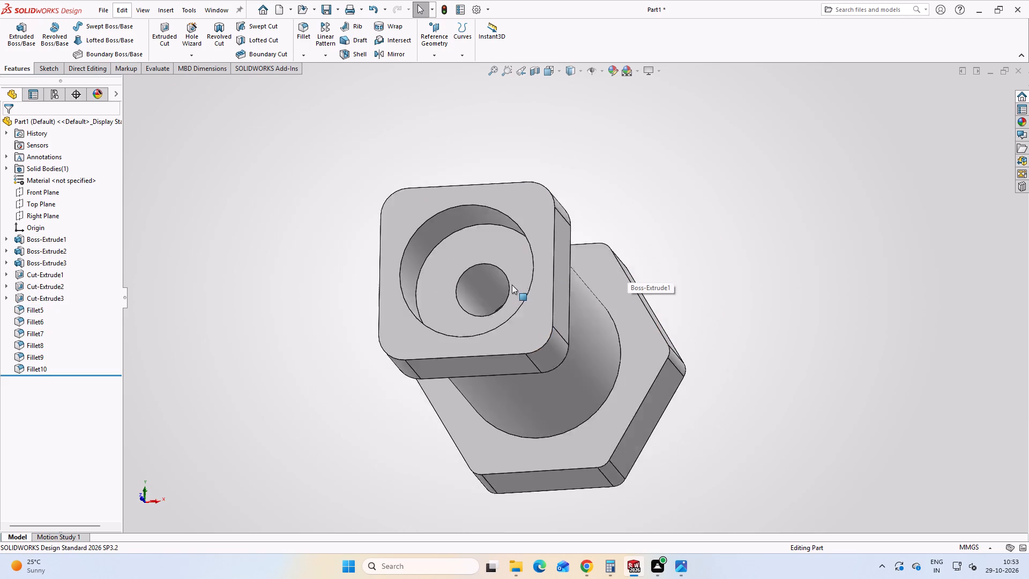
scroll(512, 285, up, 1)
scroll(516, 289, down, 3)
middle_drag(524, 297, 533, 329)
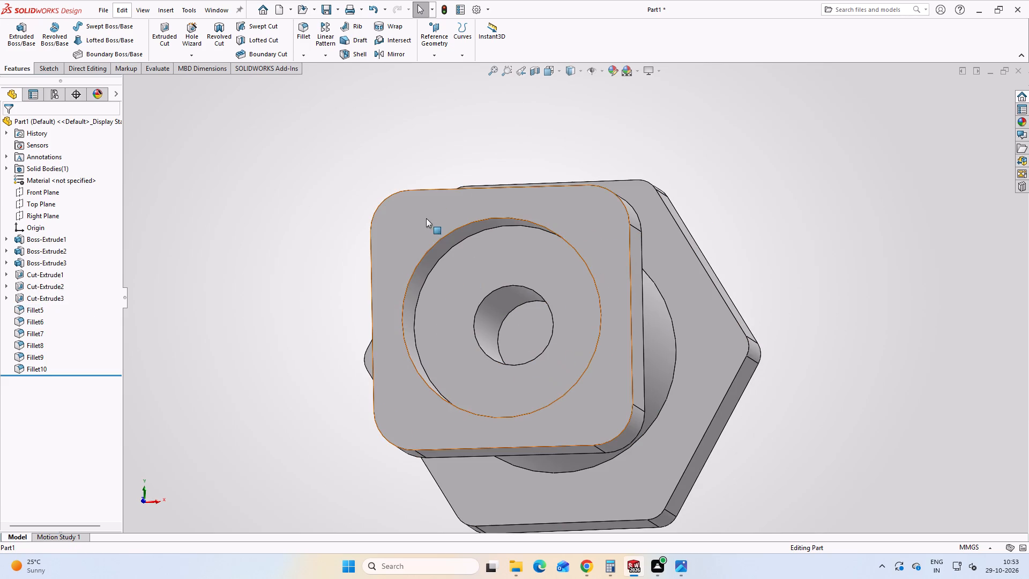
click(426, 218)
click(474, 190)
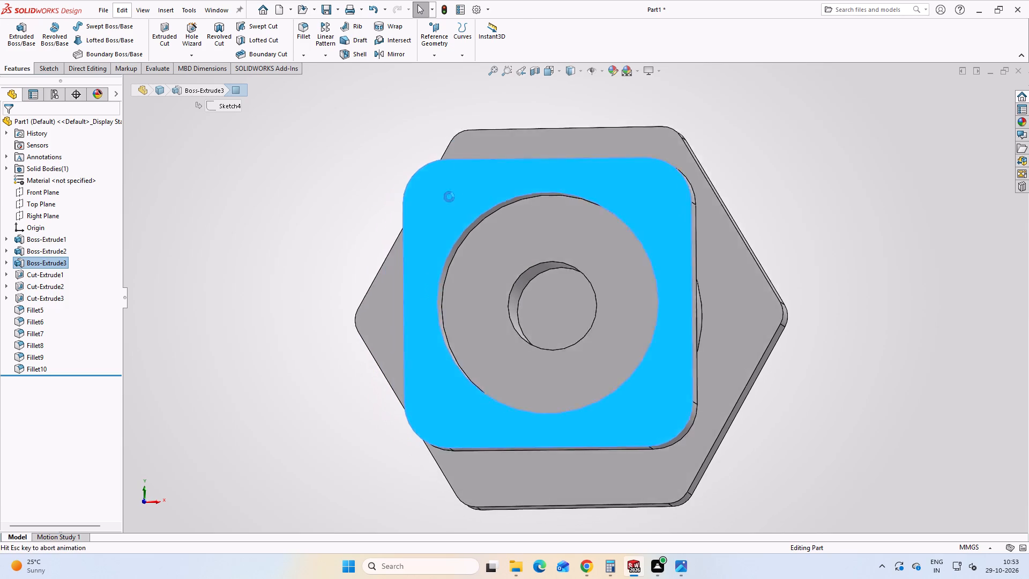
click(260, 207)
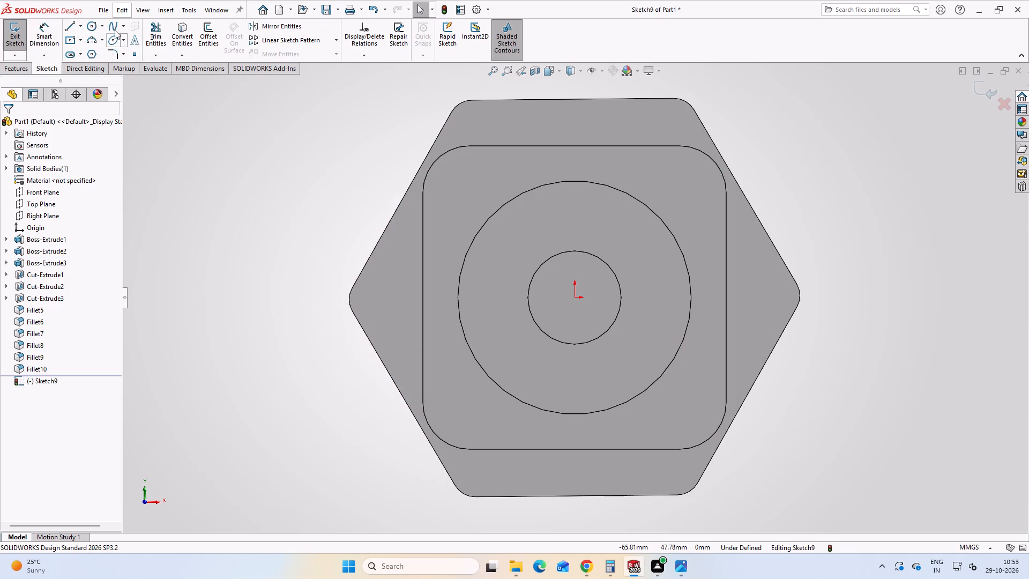
Draw four circles, each about 11 to 12 mm in diameter, centred on the arc centres of the square flange's rounded corners.
click(90, 30)
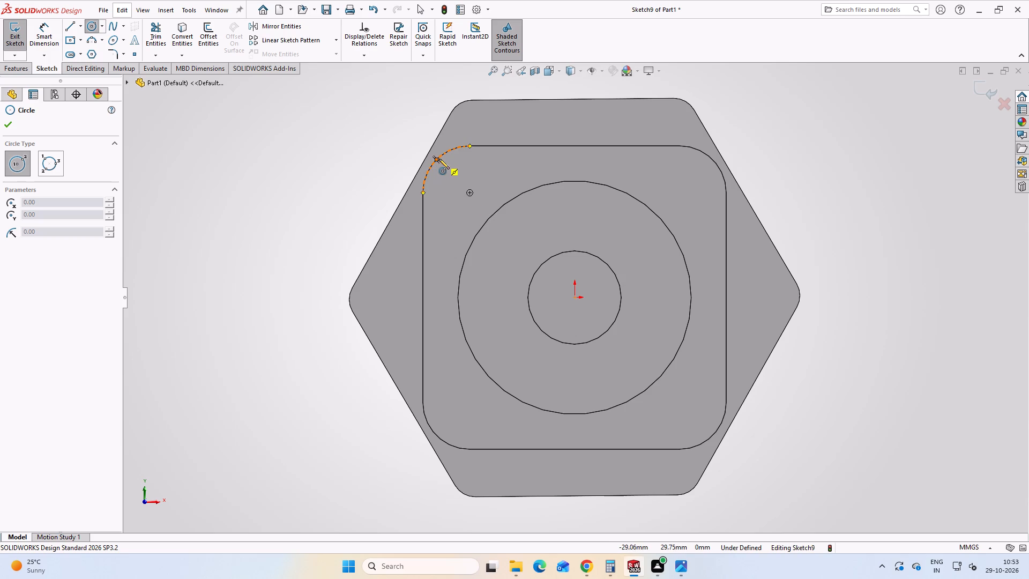
click(469, 195)
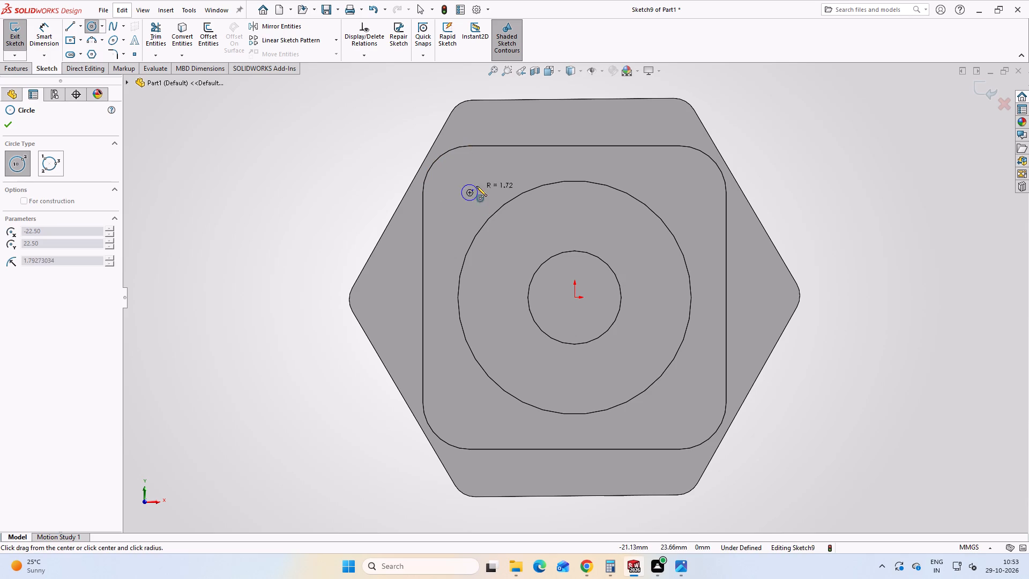
click(485, 172)
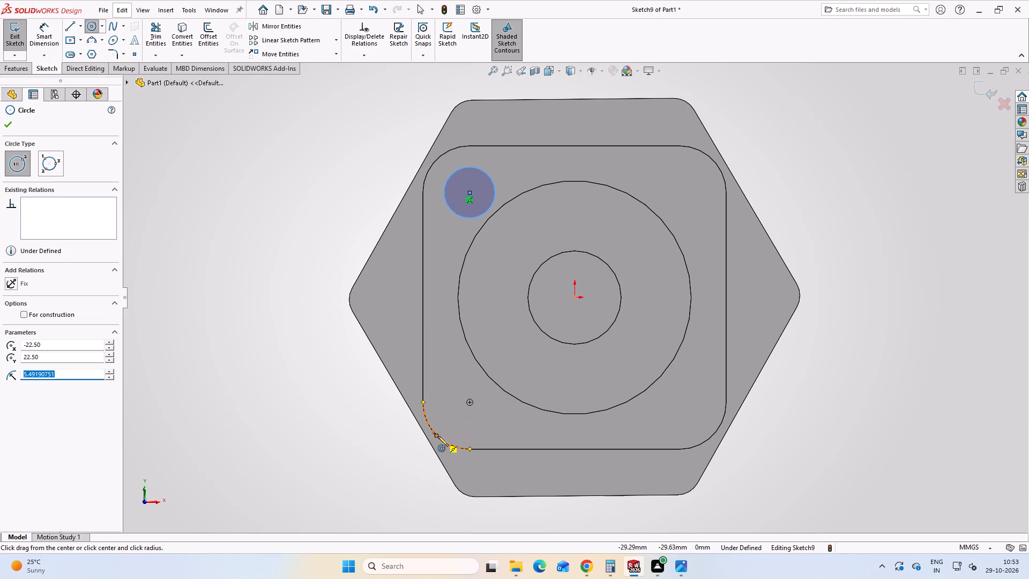
click(469, 402)
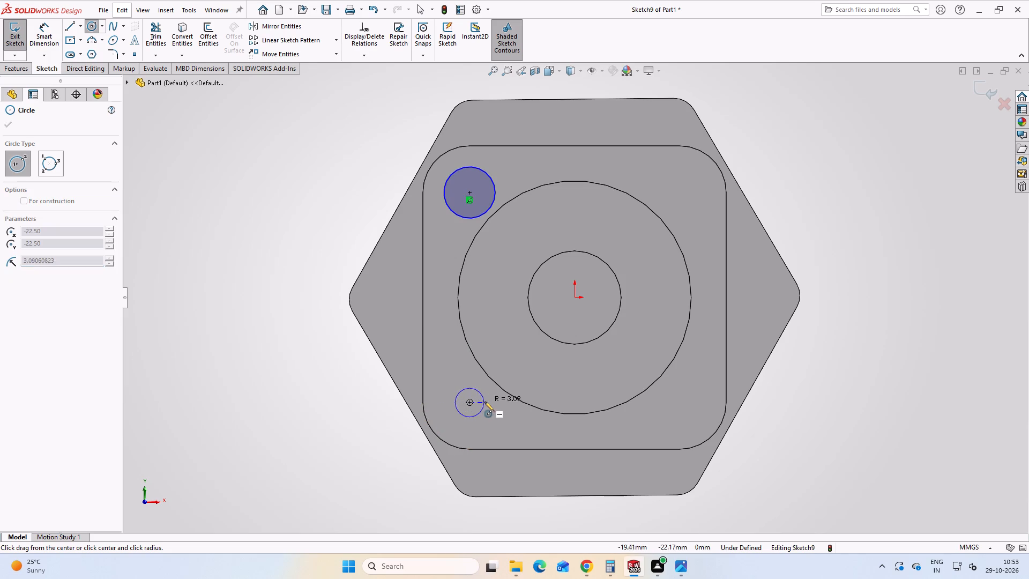
click(495, 415)
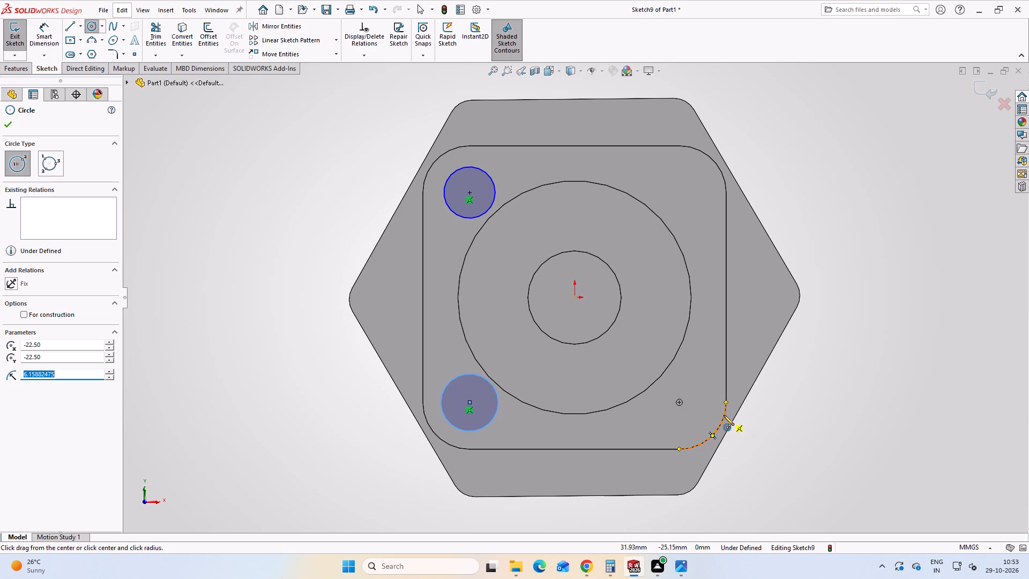
click(679, 403)
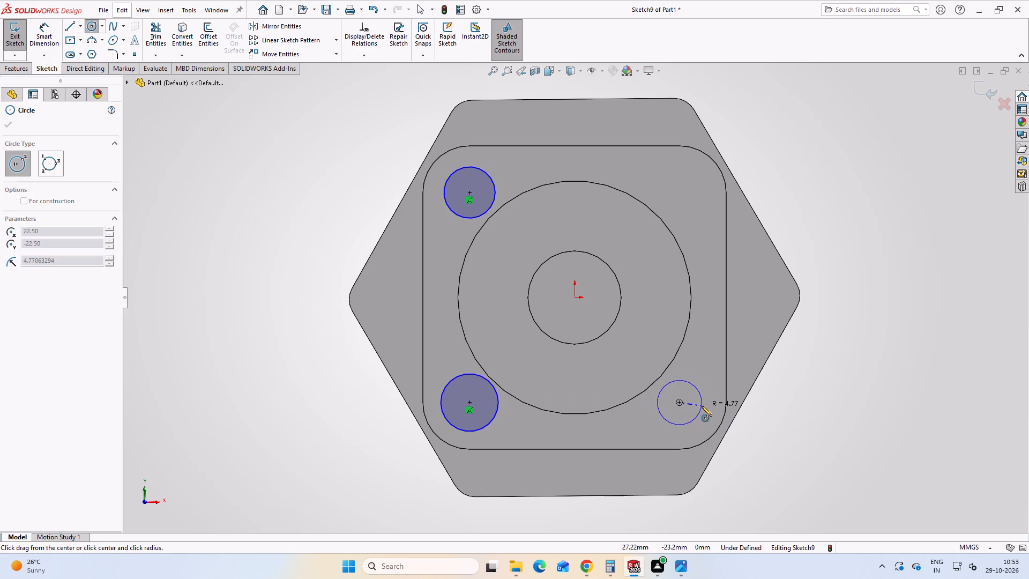
click(705, 406)
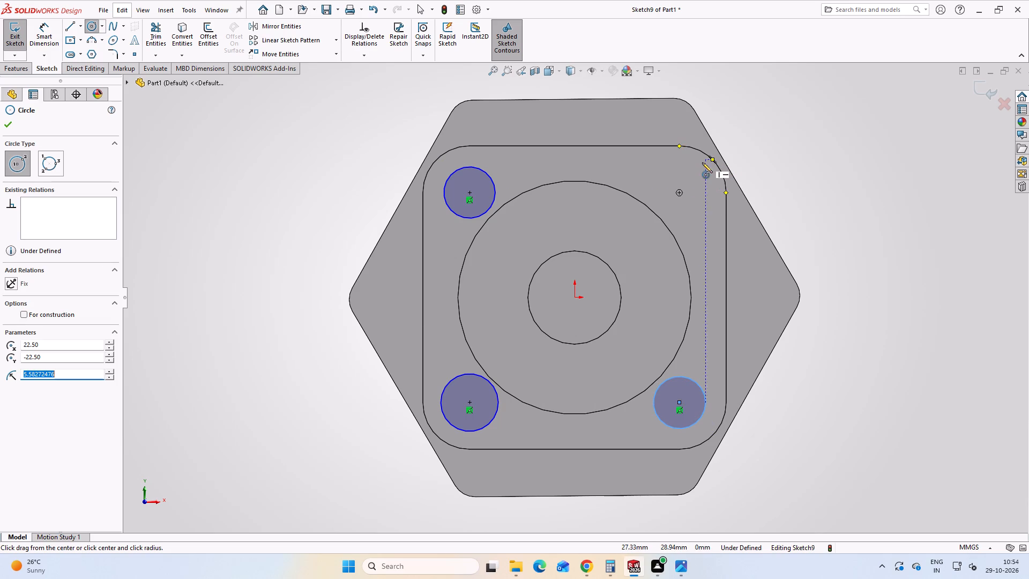
click(680, 193)
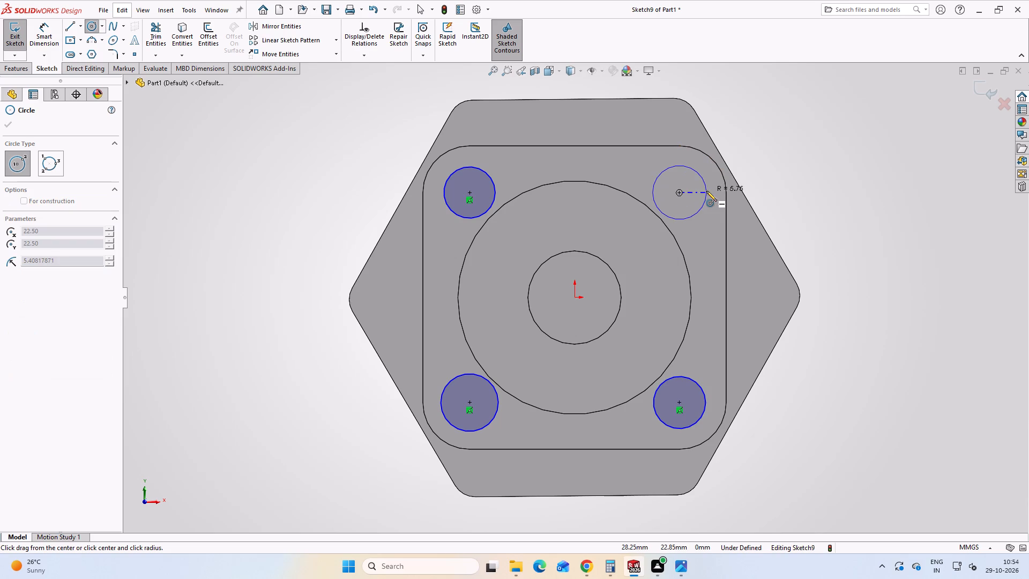
click(706, 191)
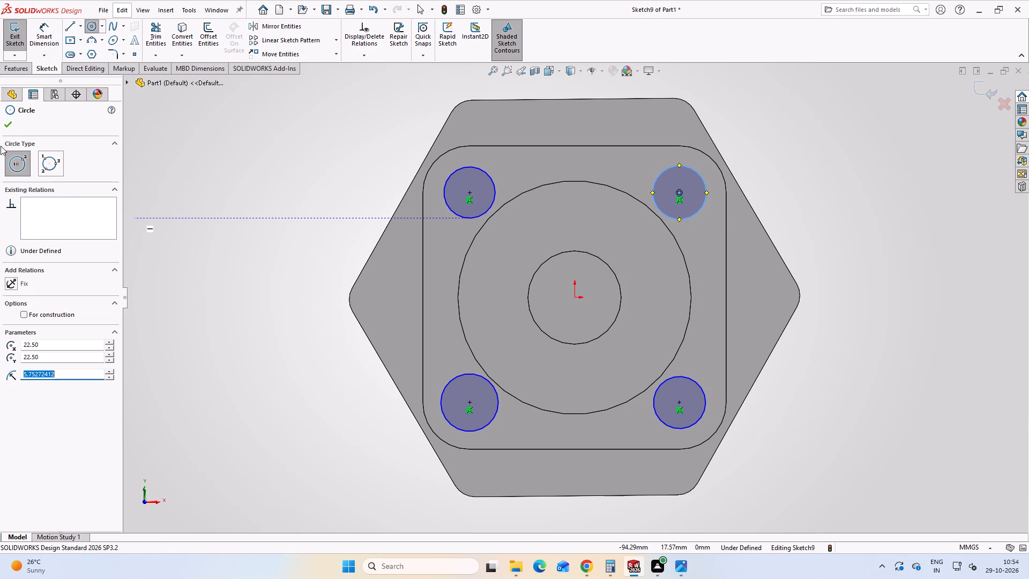
click(11, 125)
Dimension the upper-right corner circle's diameter to 7.50 mm, checking the counterbore callout in the Pressure Coupling drawing.
click(48, 32)
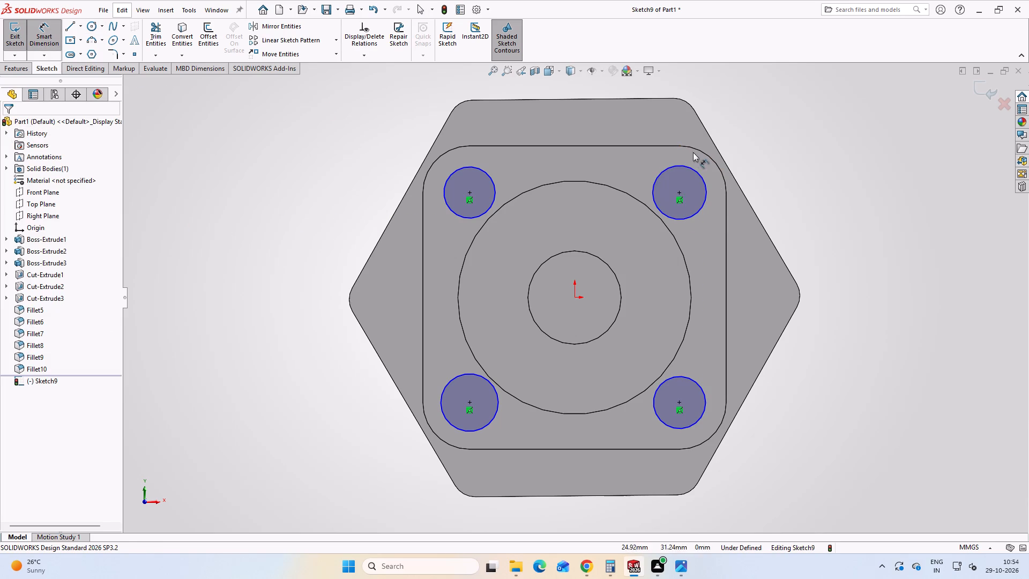
click(693, 168)
click(773, 147)
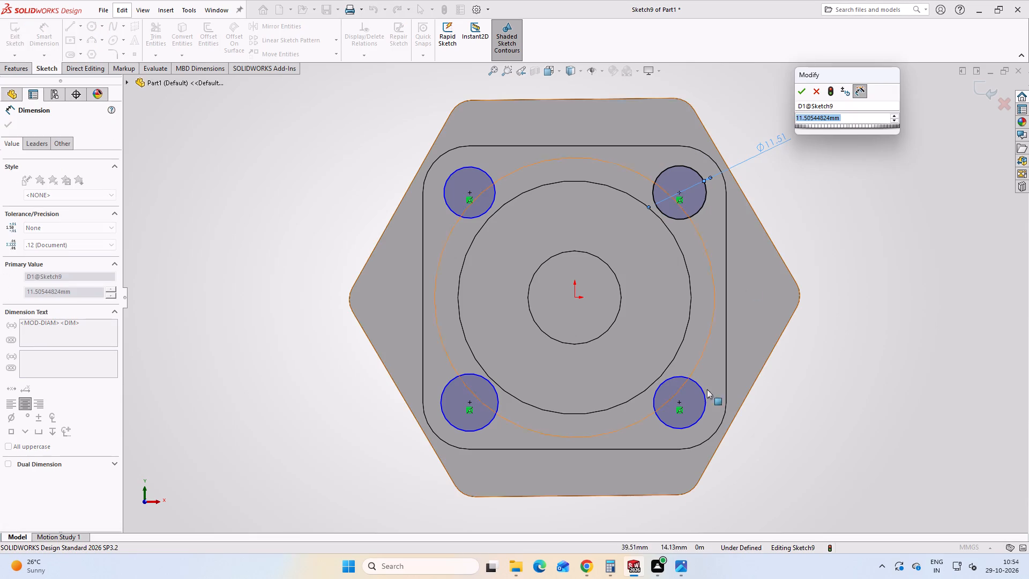
click(678, 570)
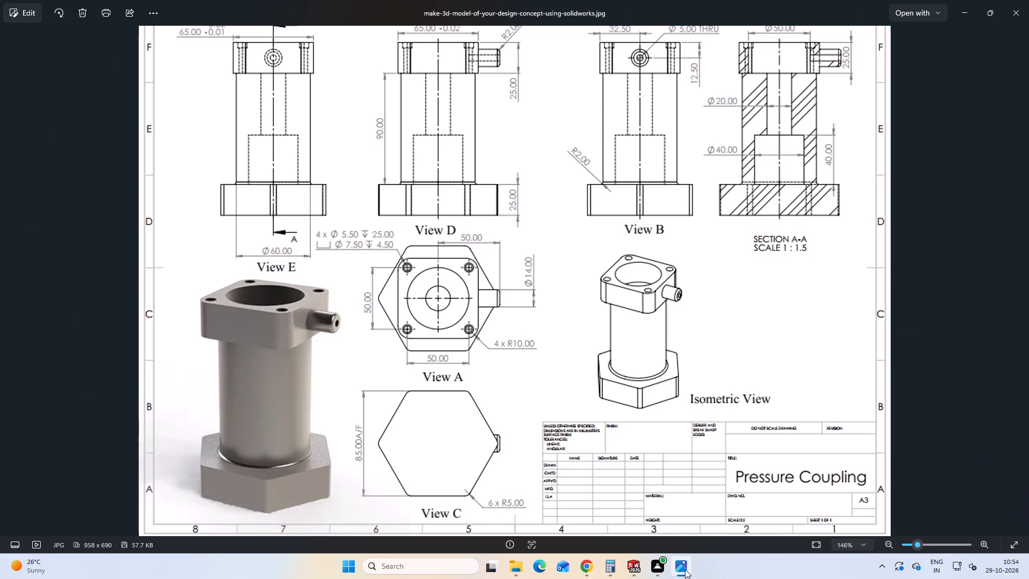
click(959, 8)
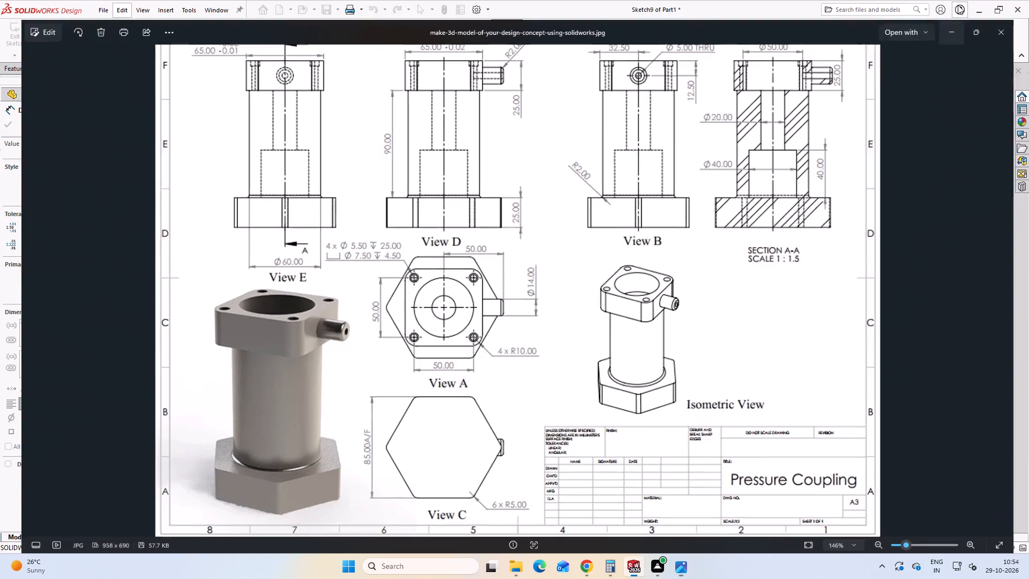
click(837, 111)
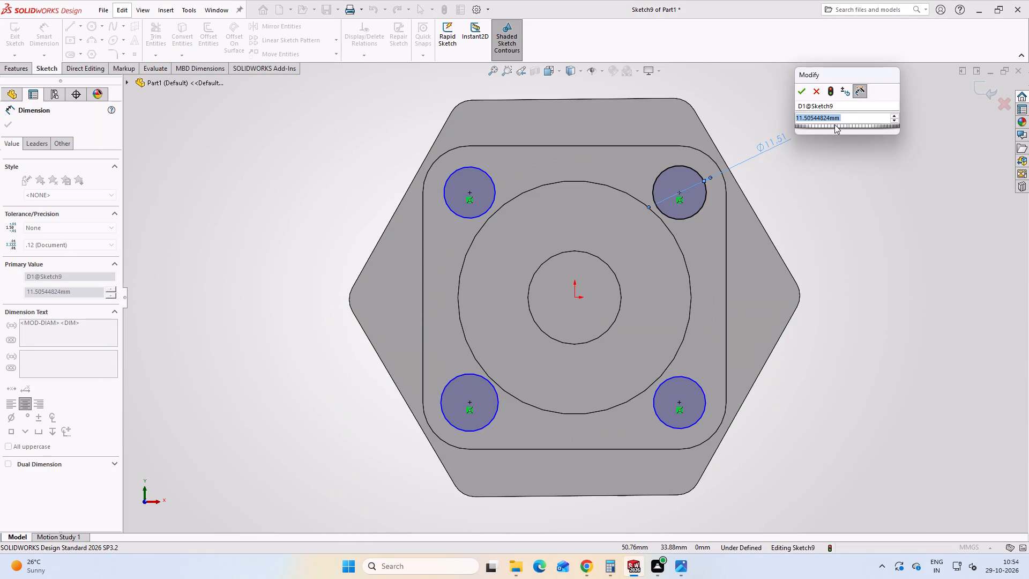
text(7.50)
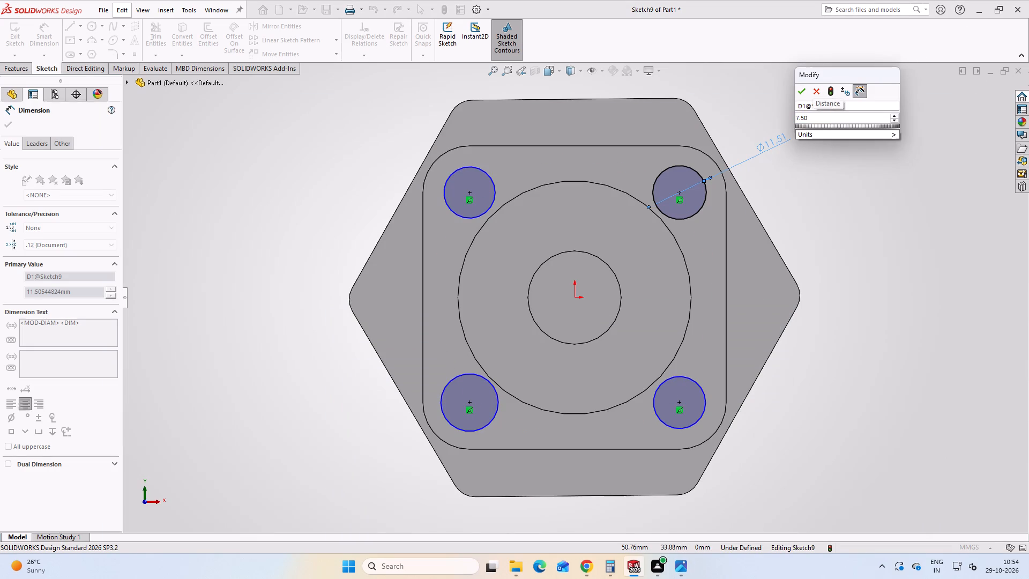
key(Return)
Dimension the diameters of the two lower corner circles on the square flange to 7.50 mm each.
scroll(675, 371, down, 3)
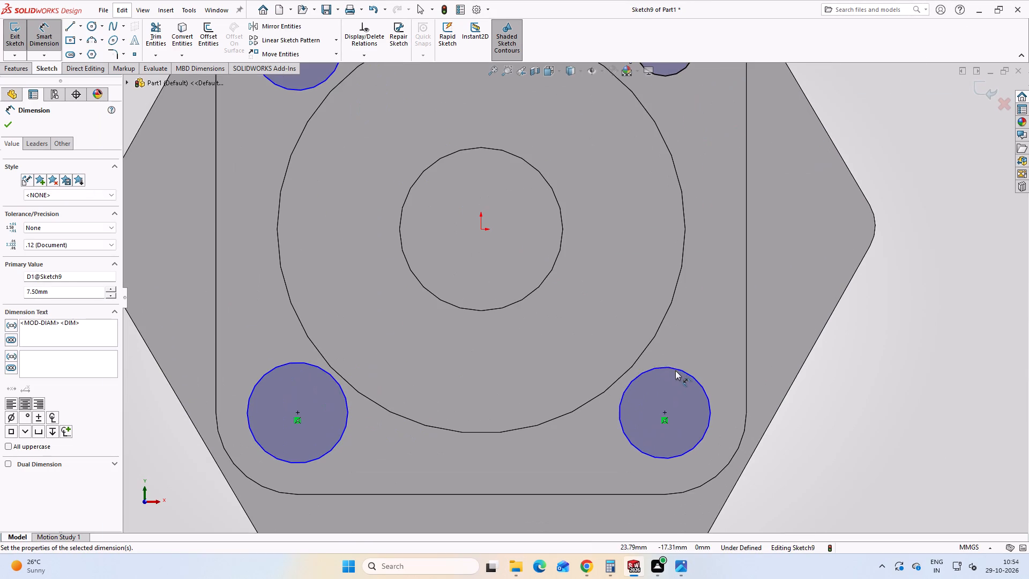
click(699, 385)
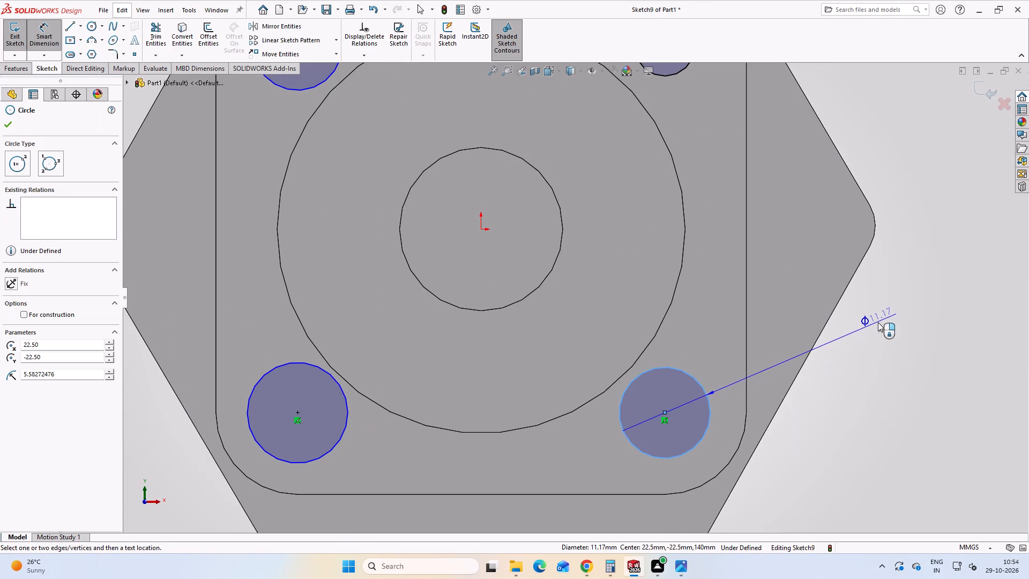
click(878, 324)
text(7.50)
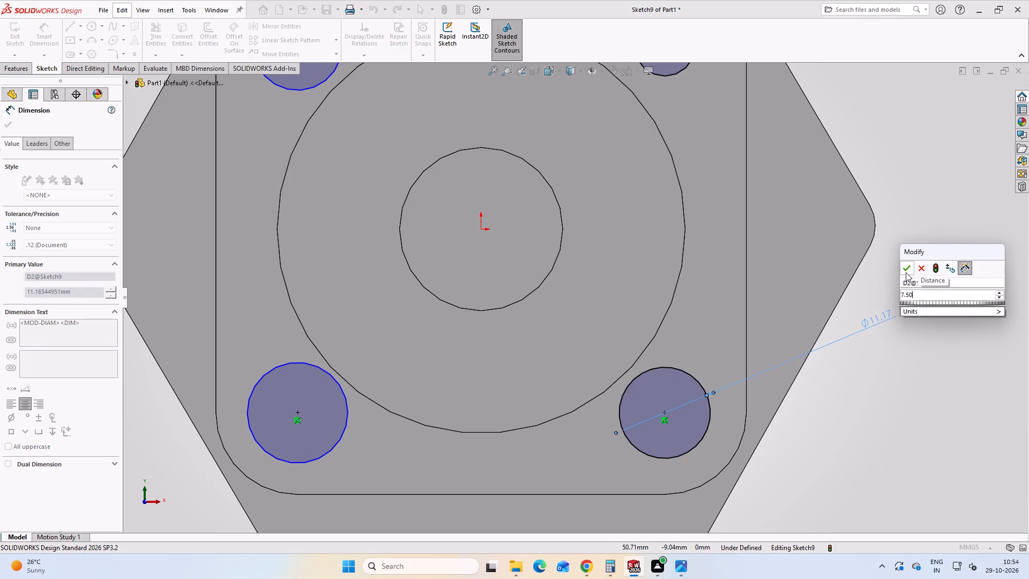
click(906, 272)
click(319, 454)
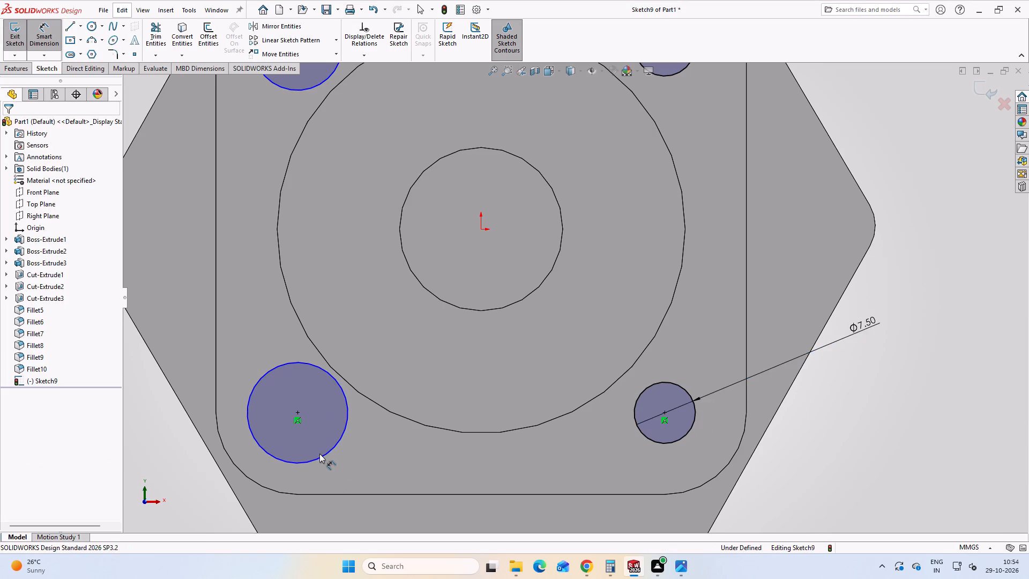
scroll(319, 454, up, 4)
click(426, 370)
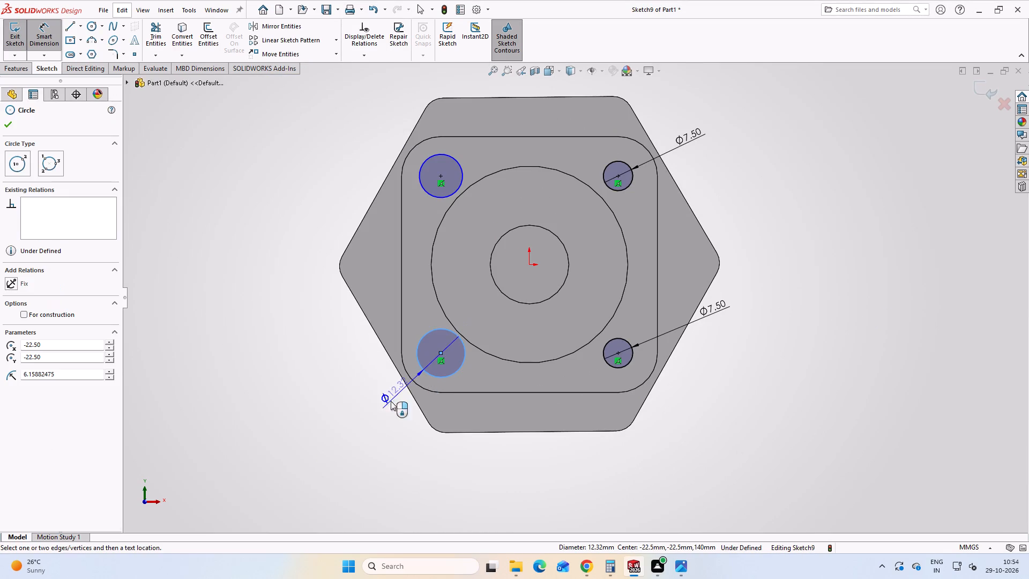
click(372, 414)
text(7.50)
key(Return)
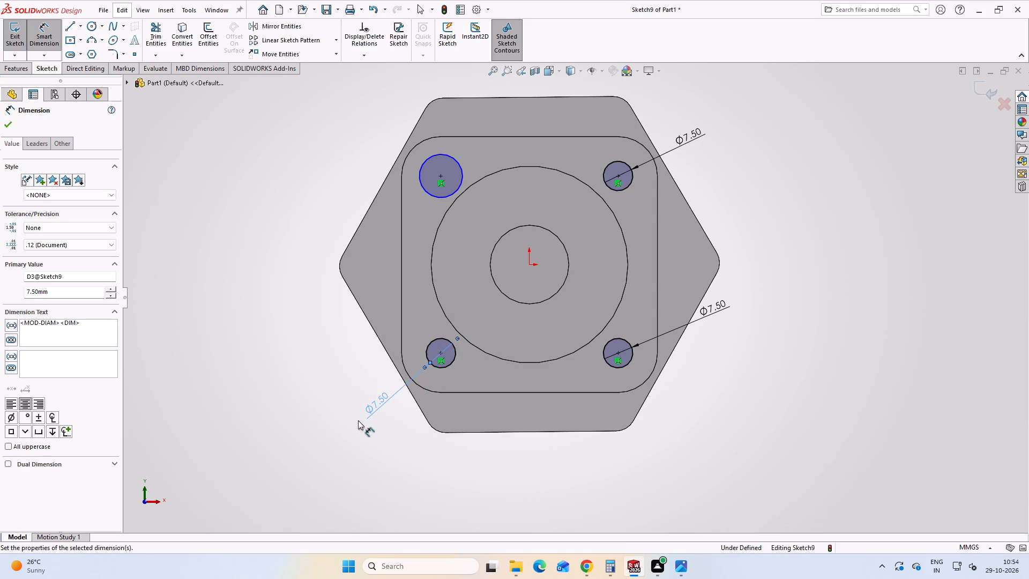
Dimension the upper-left corner circle's diameter to 7.50 mm and finish dimensioning.
click(421, 180)
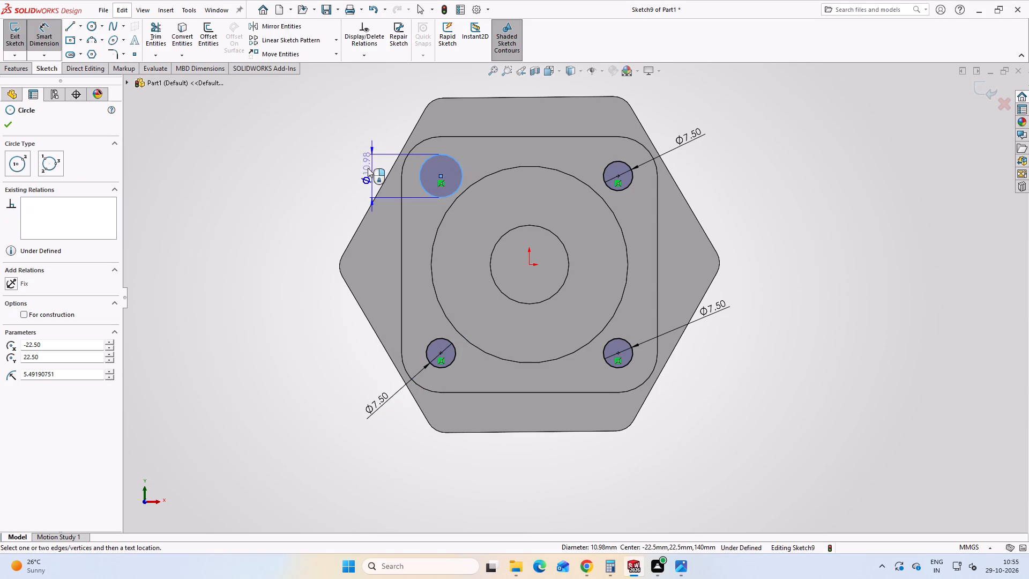
click(334, 142)
key(7)
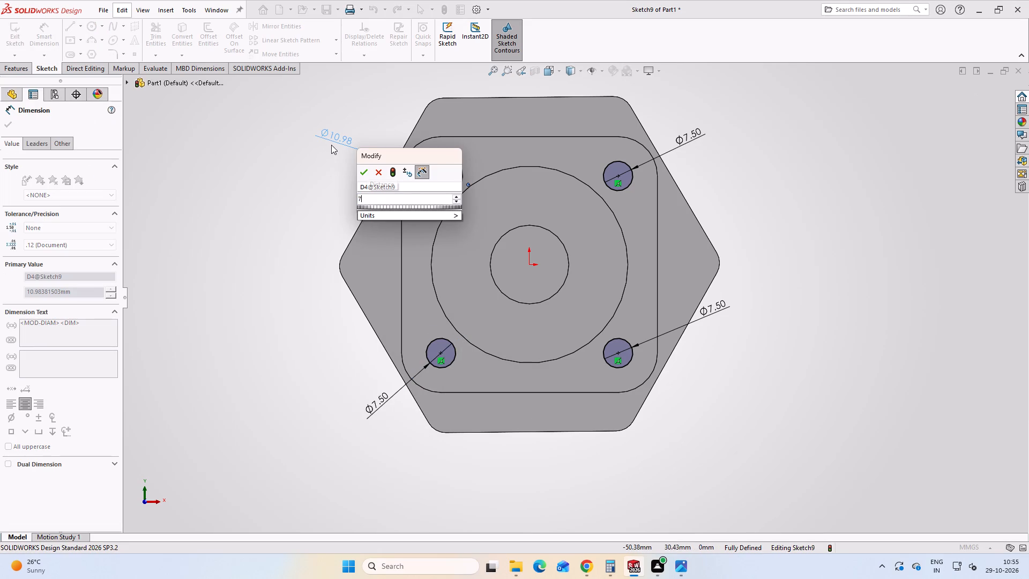
text(.50)
key(Return)
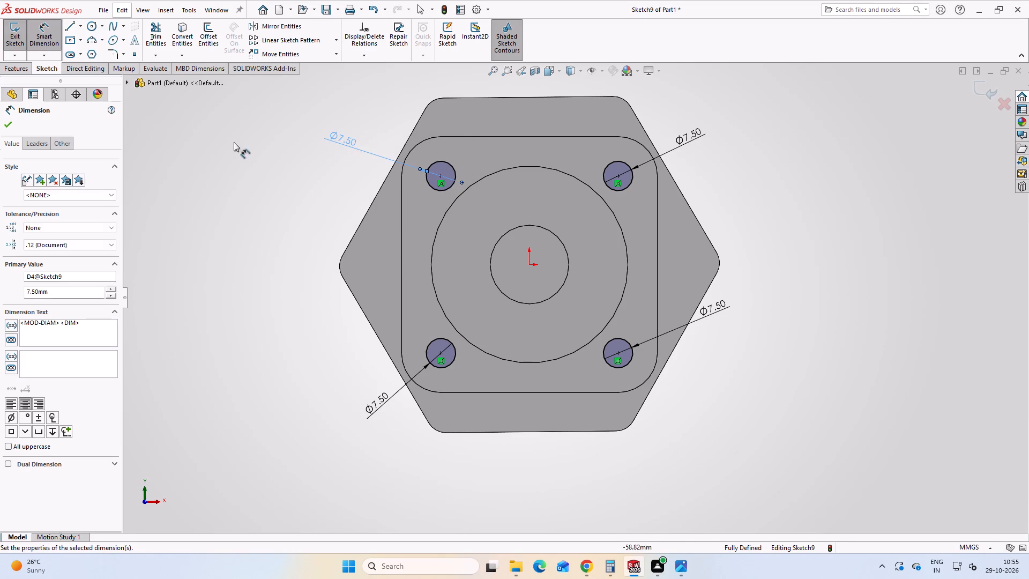
click(4, 129)
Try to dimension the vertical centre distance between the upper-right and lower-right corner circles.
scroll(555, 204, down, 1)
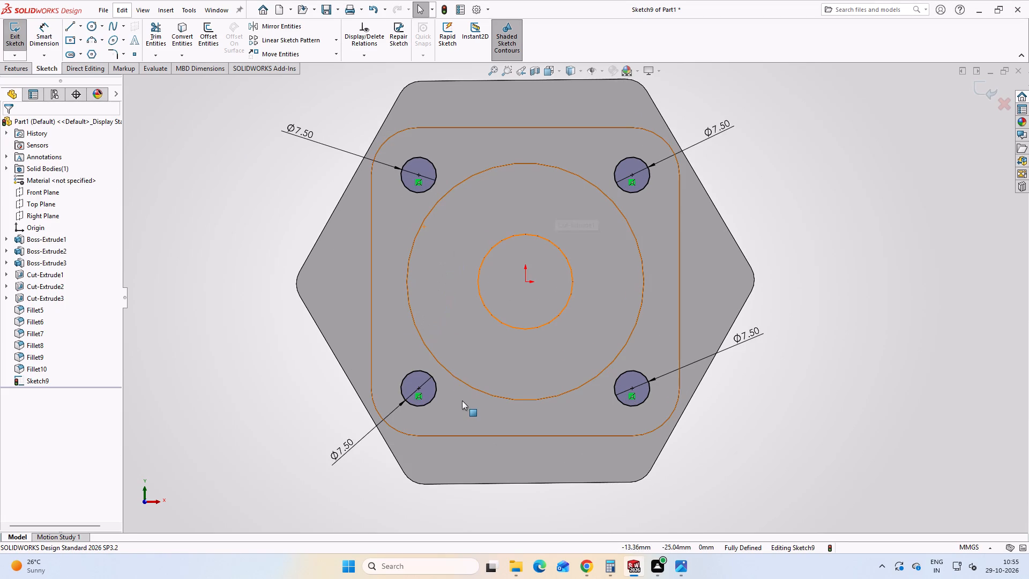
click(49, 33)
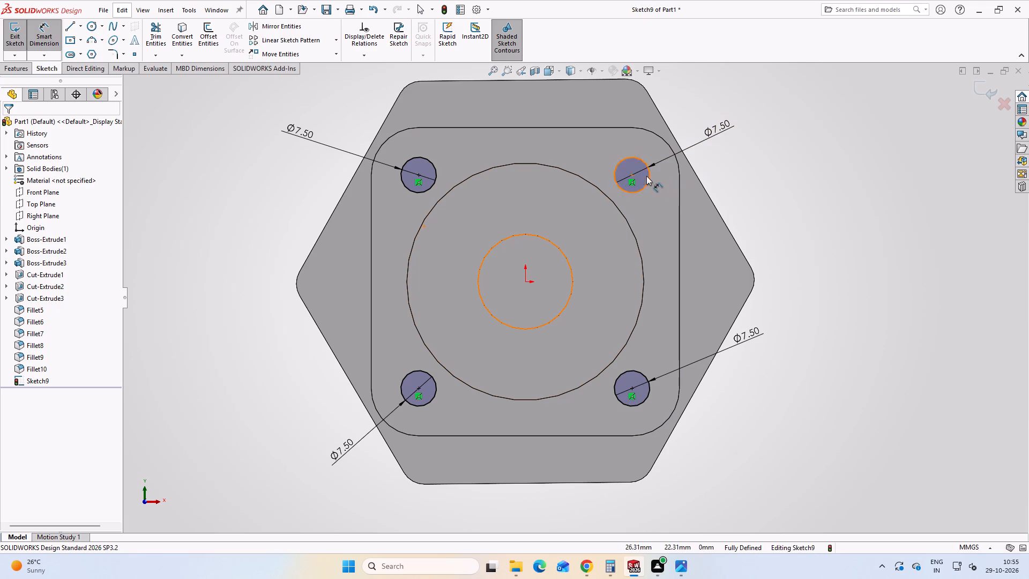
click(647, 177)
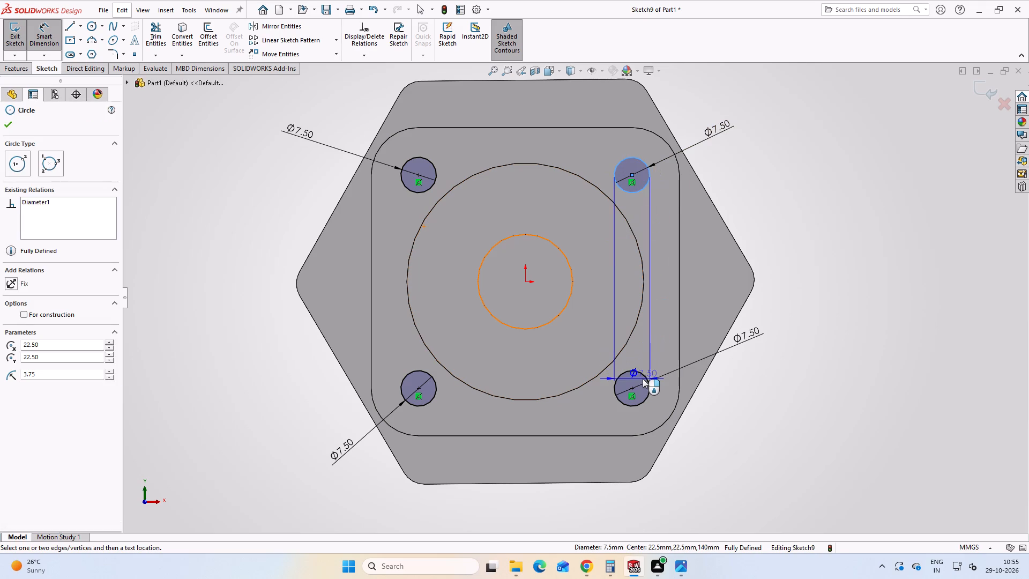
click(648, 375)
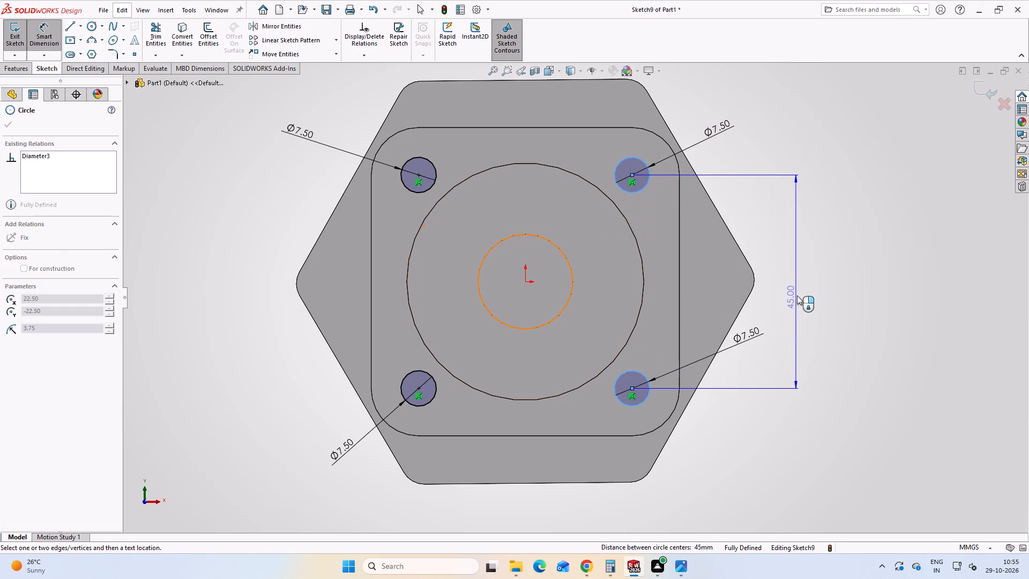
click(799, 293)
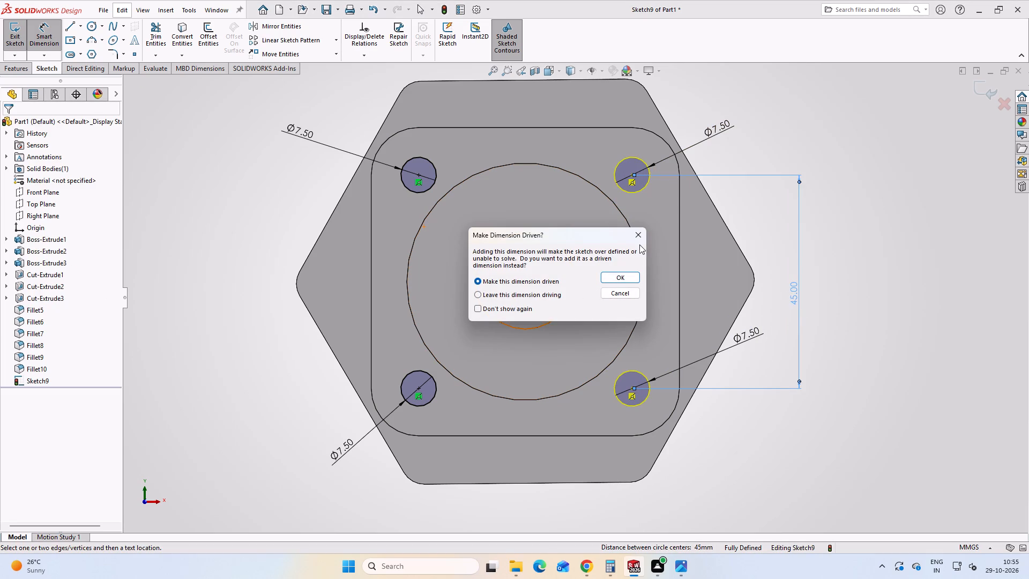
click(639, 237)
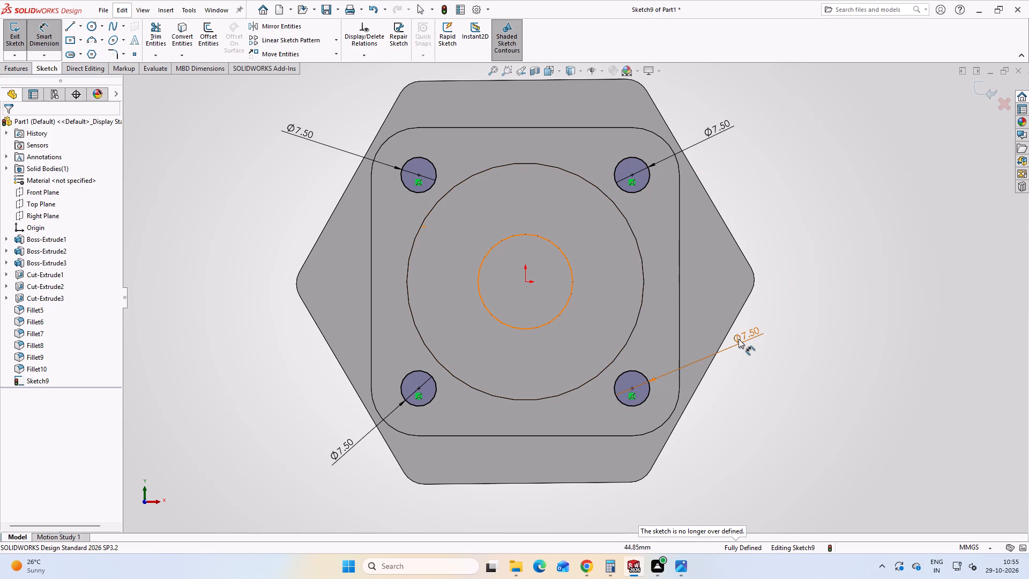
Move the lower-right circle's diameter dimension text slightly closer to the circle.
drag(739, 339, 728, 343)
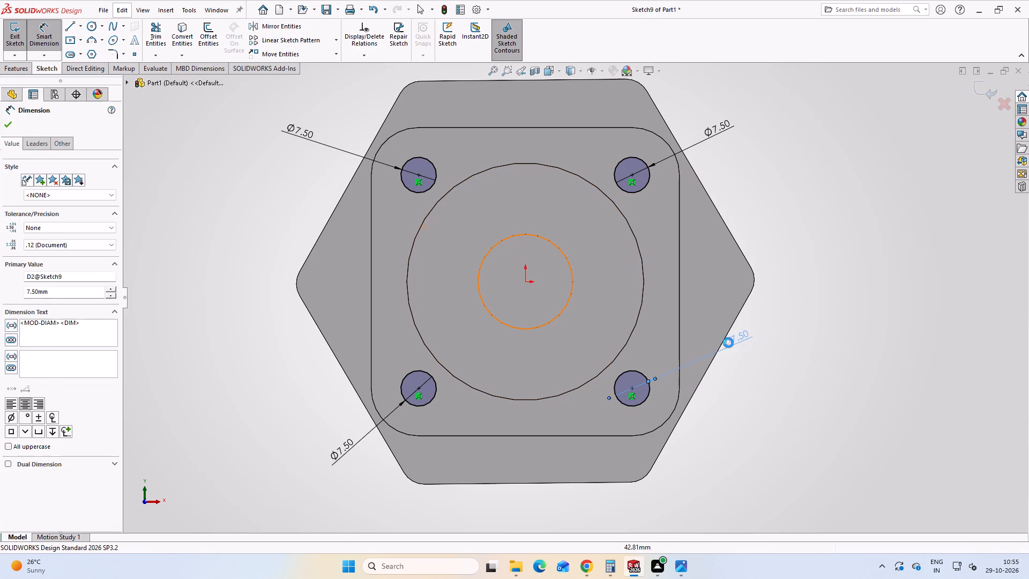
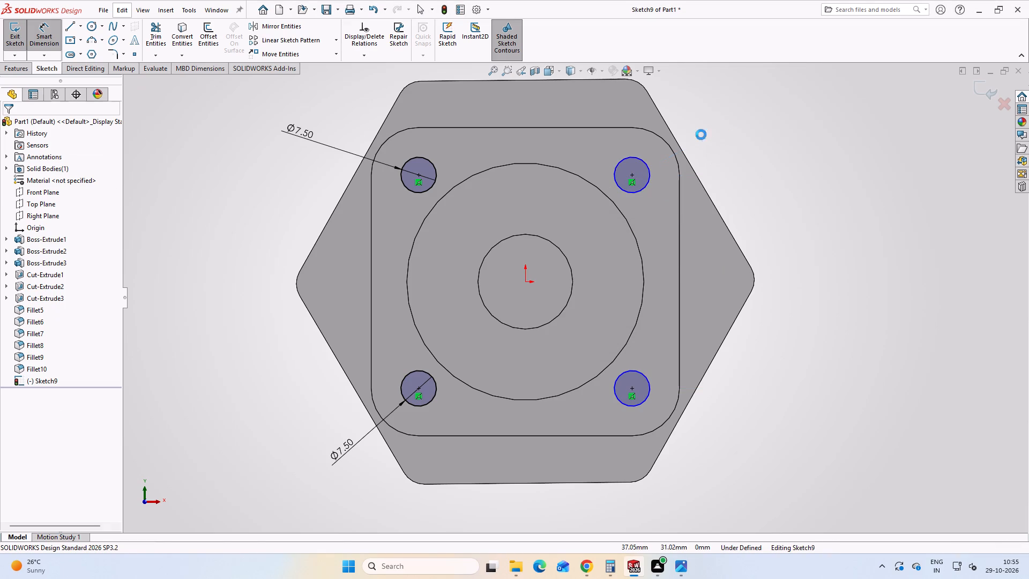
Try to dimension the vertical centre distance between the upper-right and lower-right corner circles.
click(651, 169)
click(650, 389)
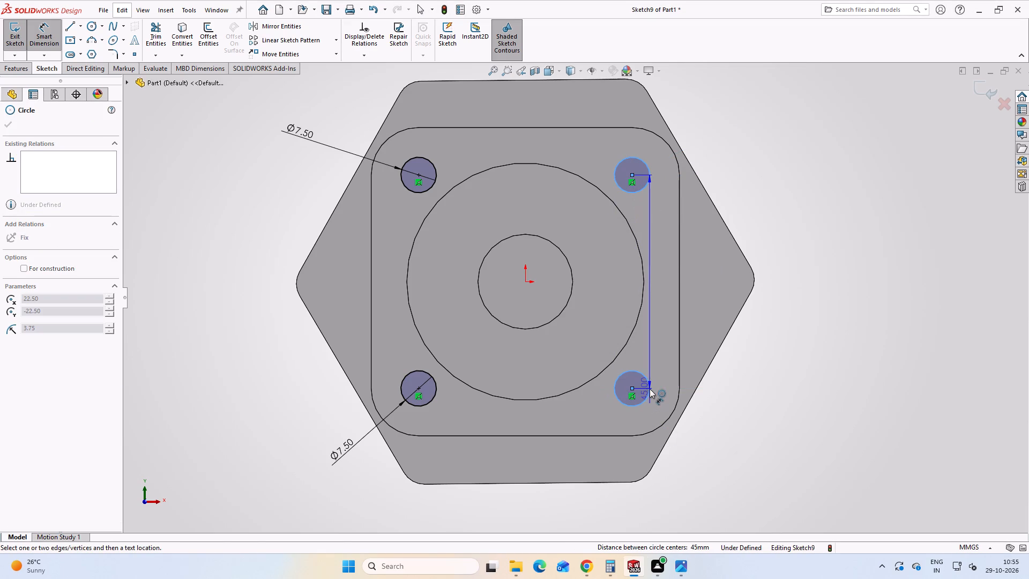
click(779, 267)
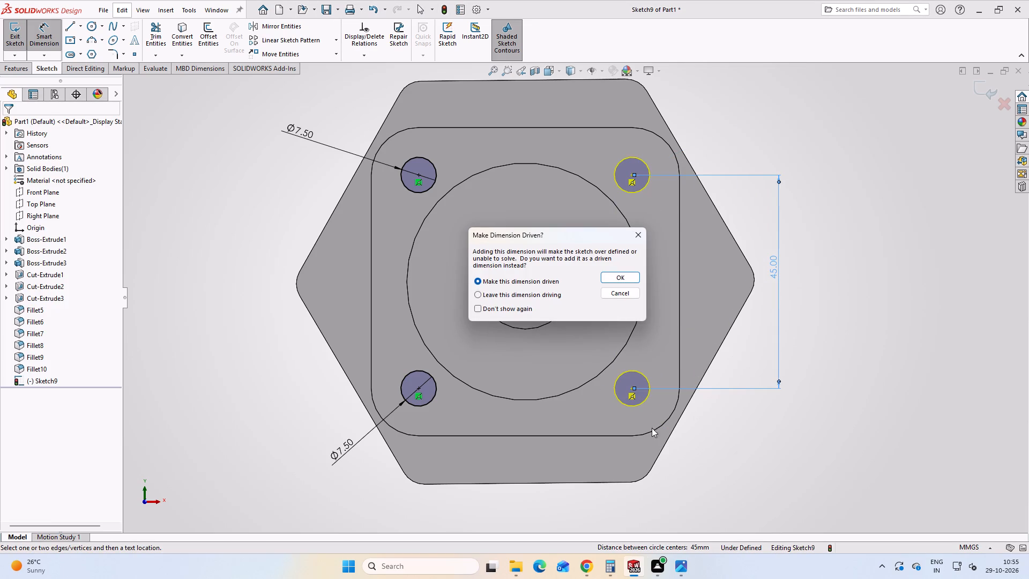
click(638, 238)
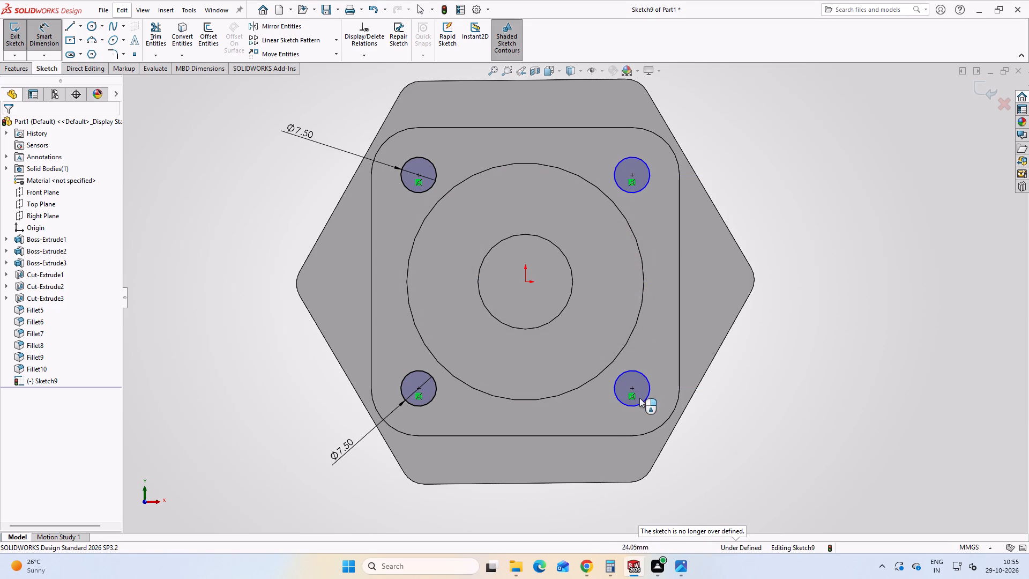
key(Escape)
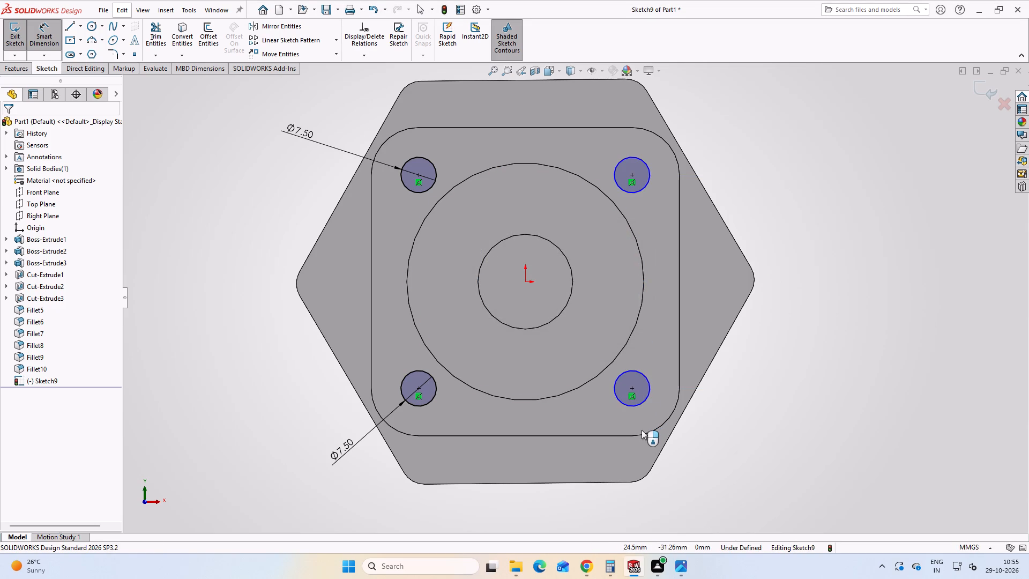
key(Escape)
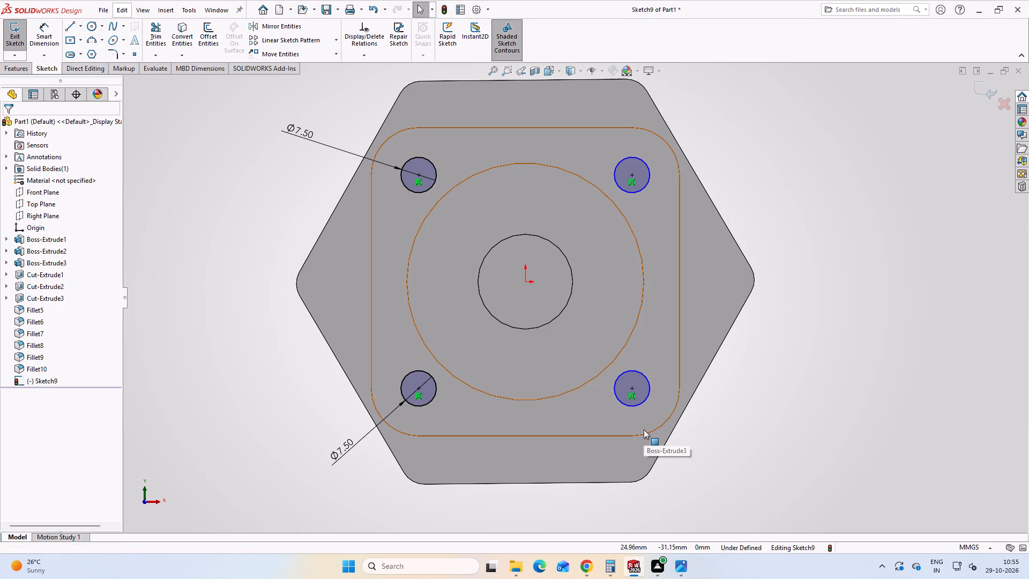
Delete the lower-right corner circle from the square flange sketch.
click(644, 373)
key(Delete)
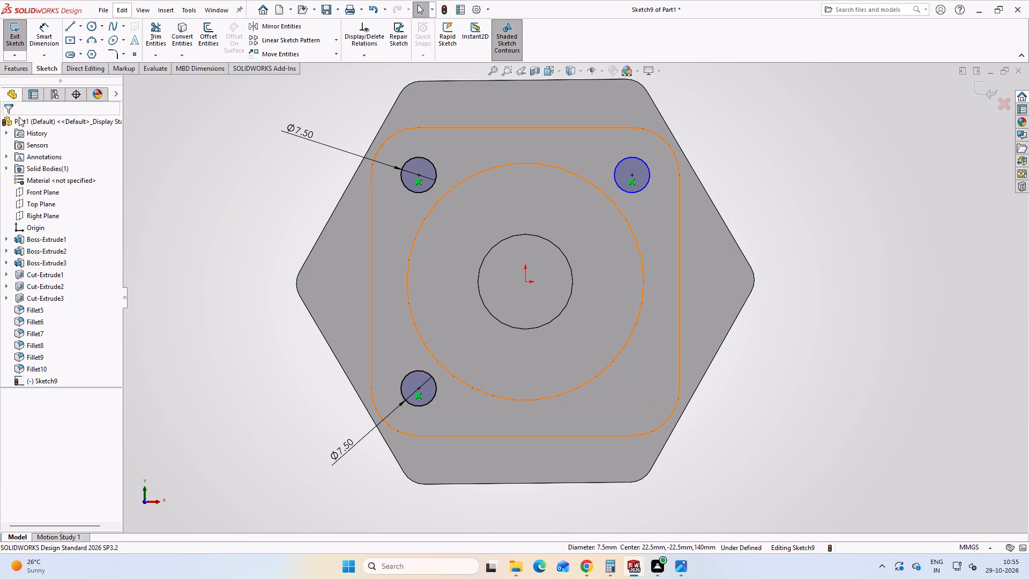
Sketch a new circle of about 4.1 mm radius in the flange's lower-right corner, slightly outward from the corner arc's centre.
click(94, 24)
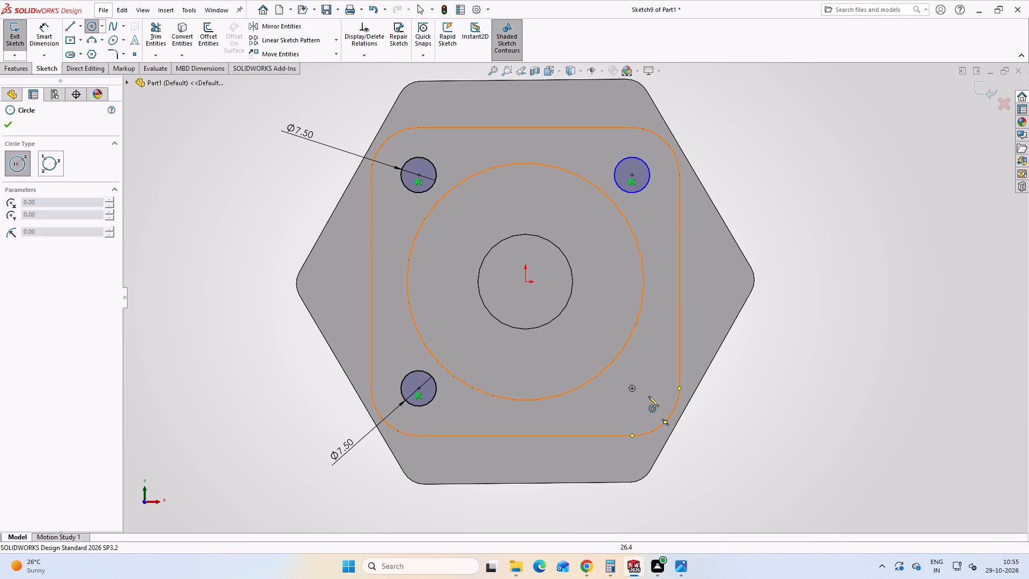
click(641, 397)
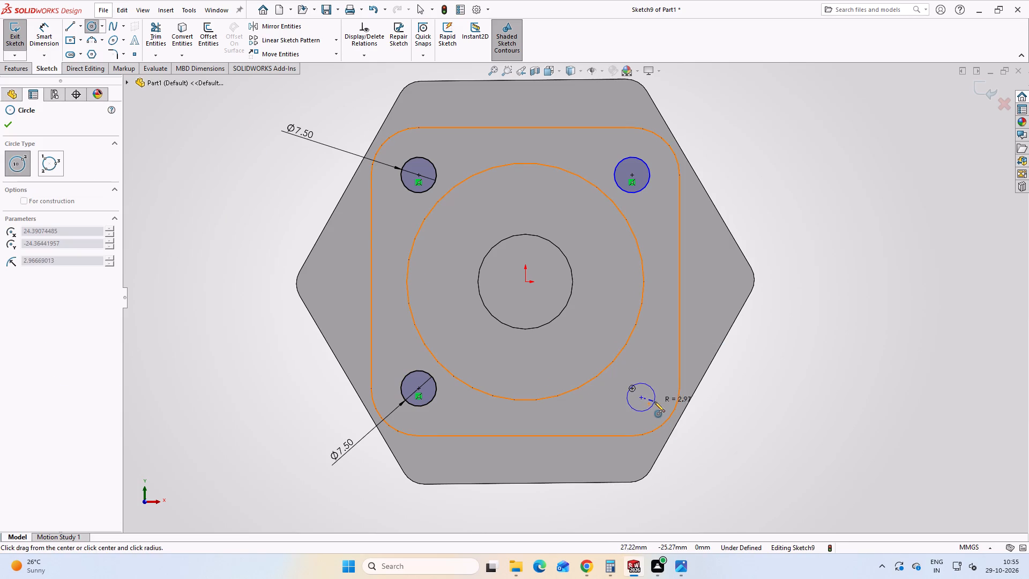
click(659, 404)
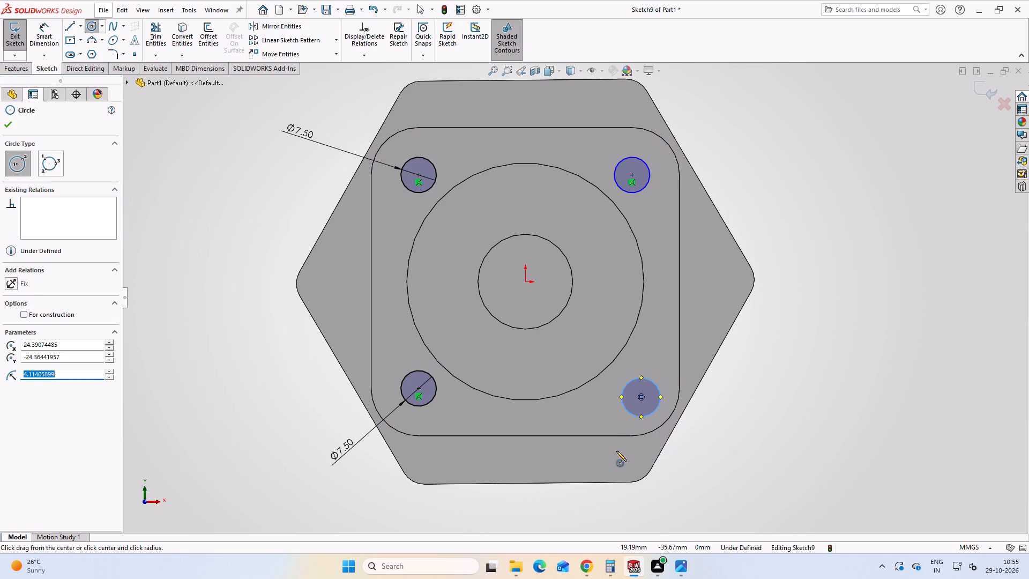
key(Escape)
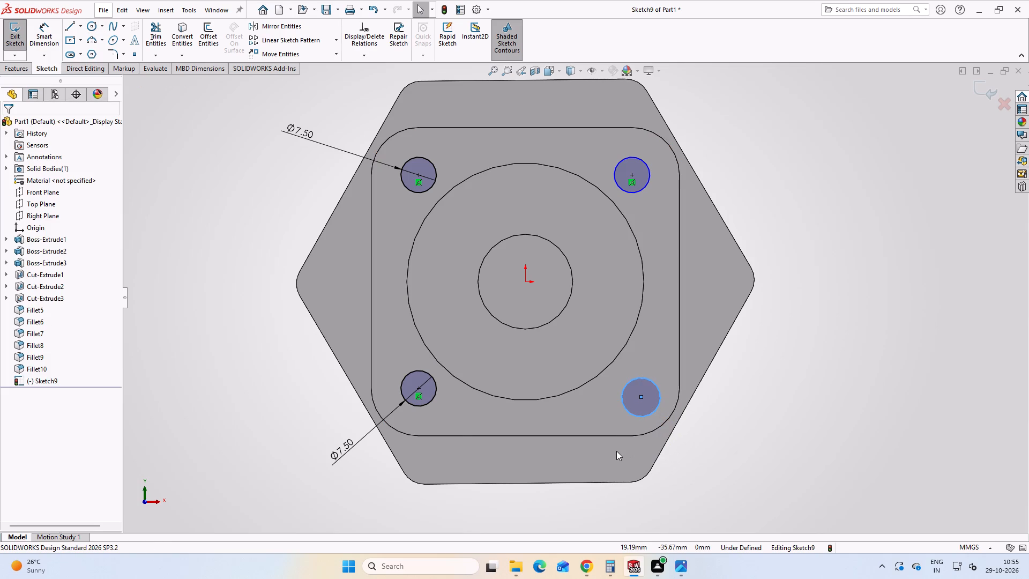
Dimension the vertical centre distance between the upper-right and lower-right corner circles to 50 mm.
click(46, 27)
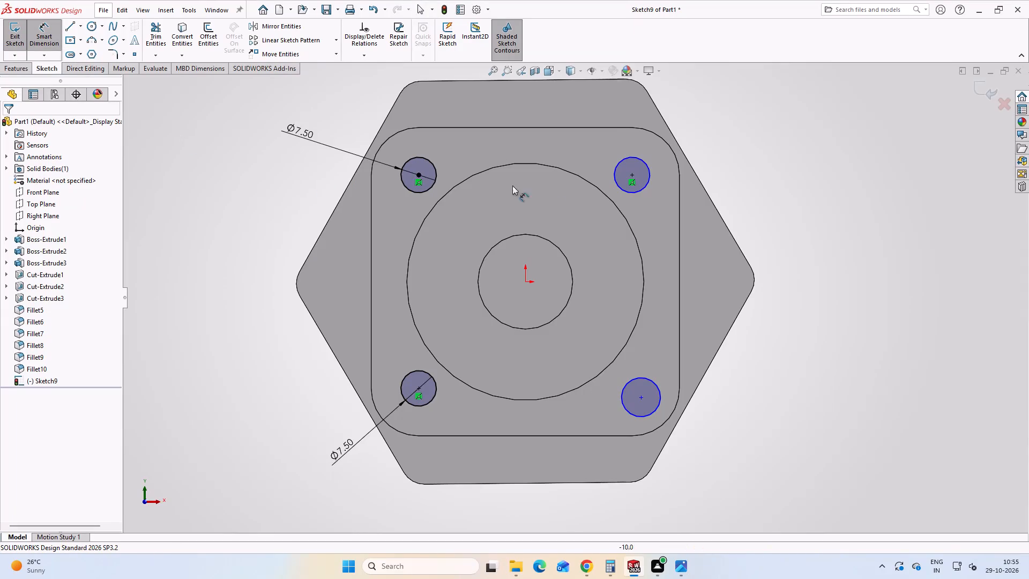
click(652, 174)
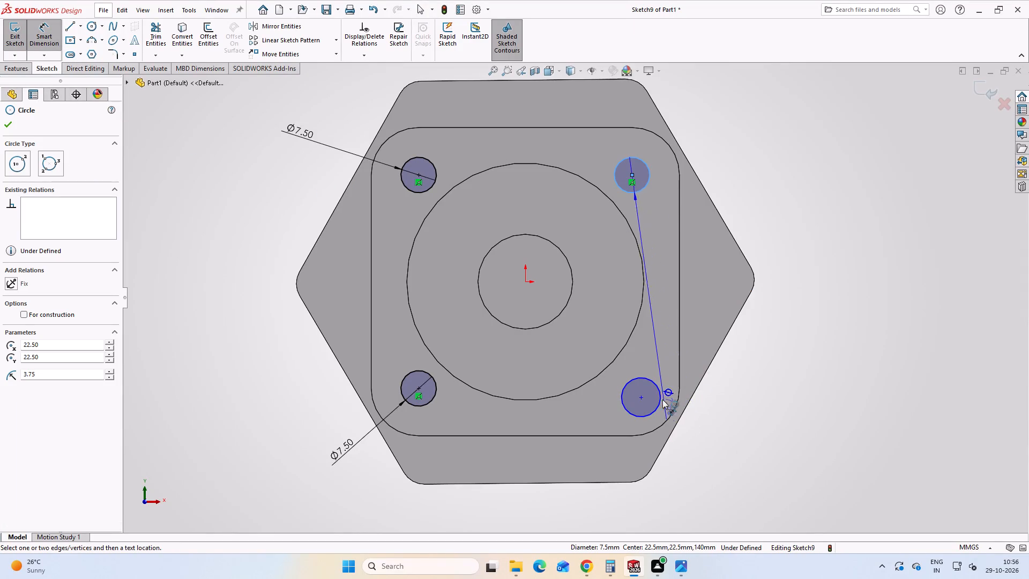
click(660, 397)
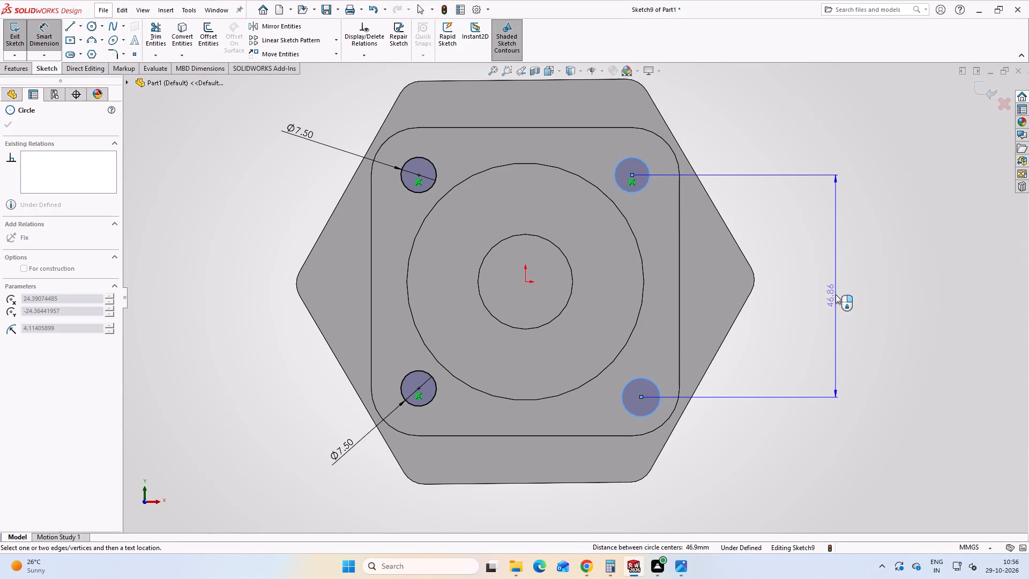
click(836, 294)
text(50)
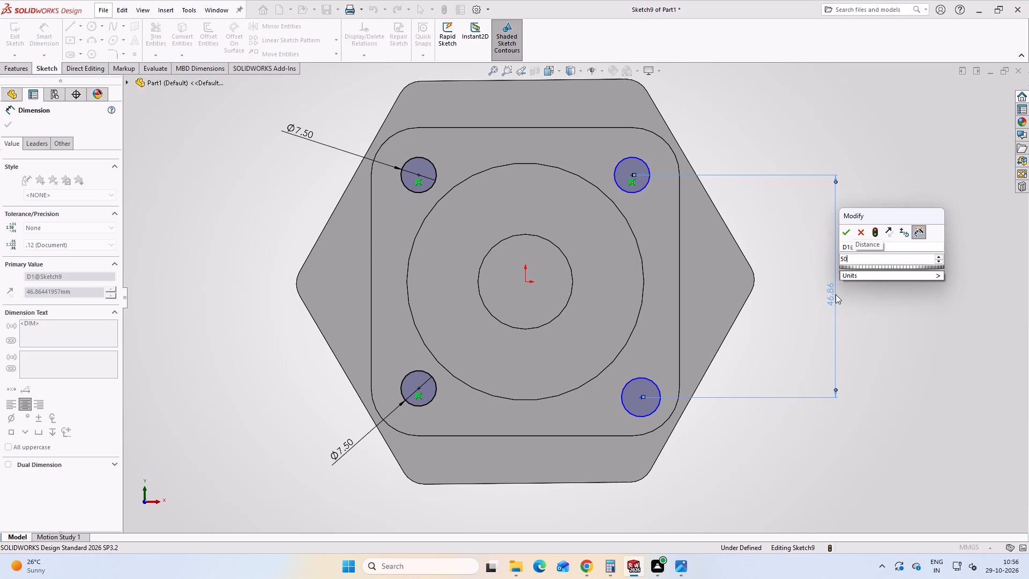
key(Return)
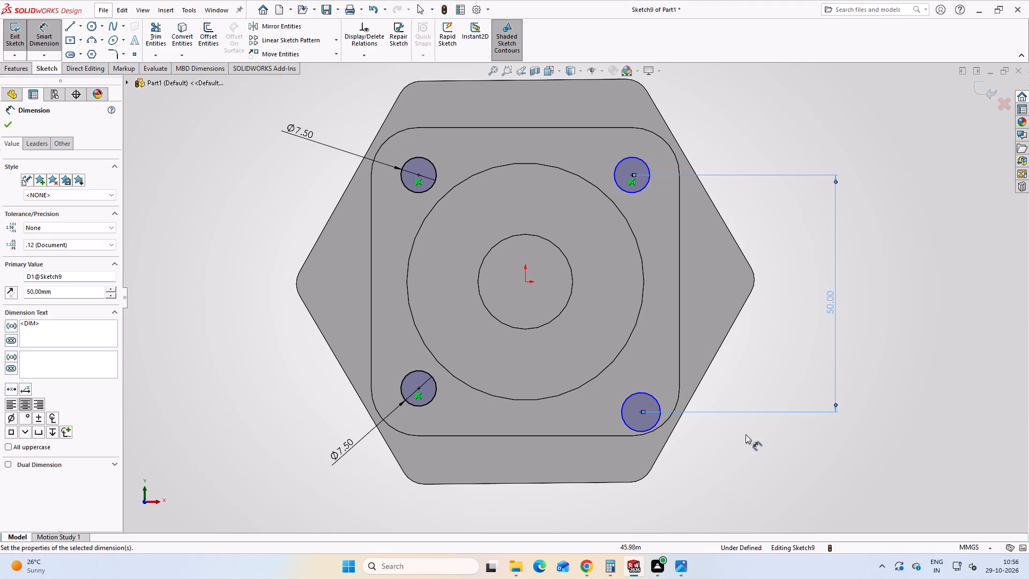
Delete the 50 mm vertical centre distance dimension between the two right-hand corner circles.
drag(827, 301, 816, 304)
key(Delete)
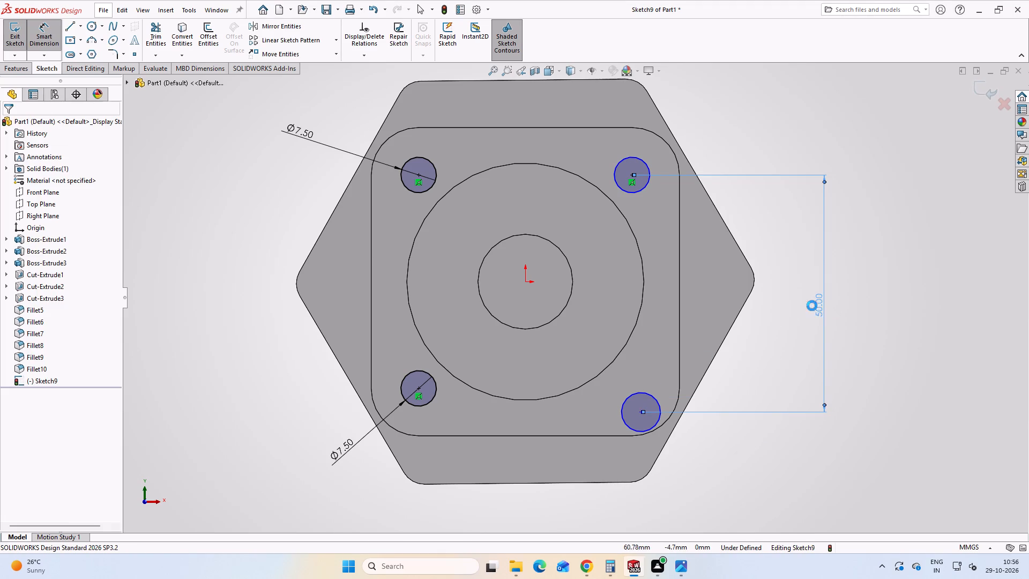
Dimension the diameter of the redrawn lower-right corner circle.
click(659, 404)
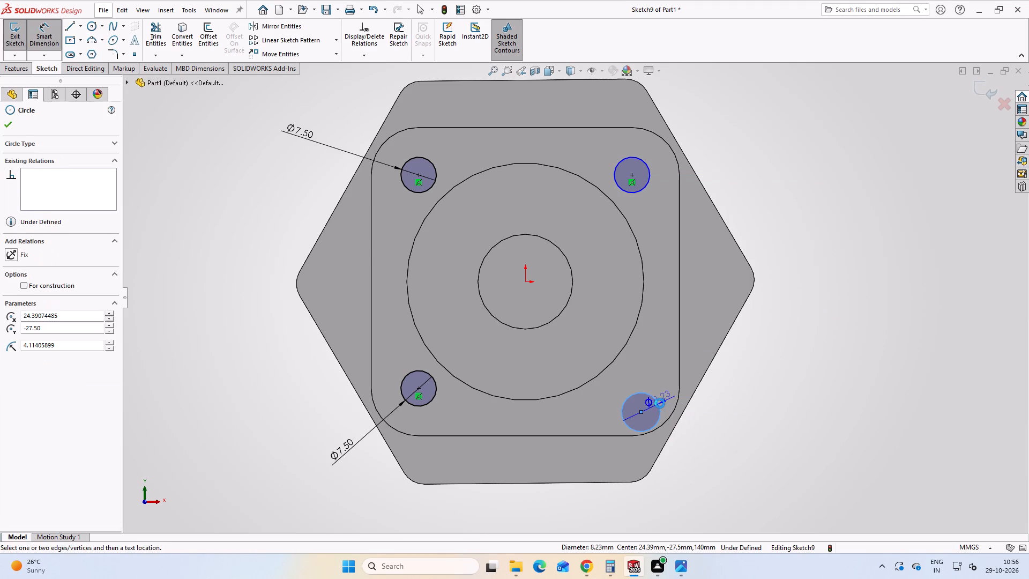
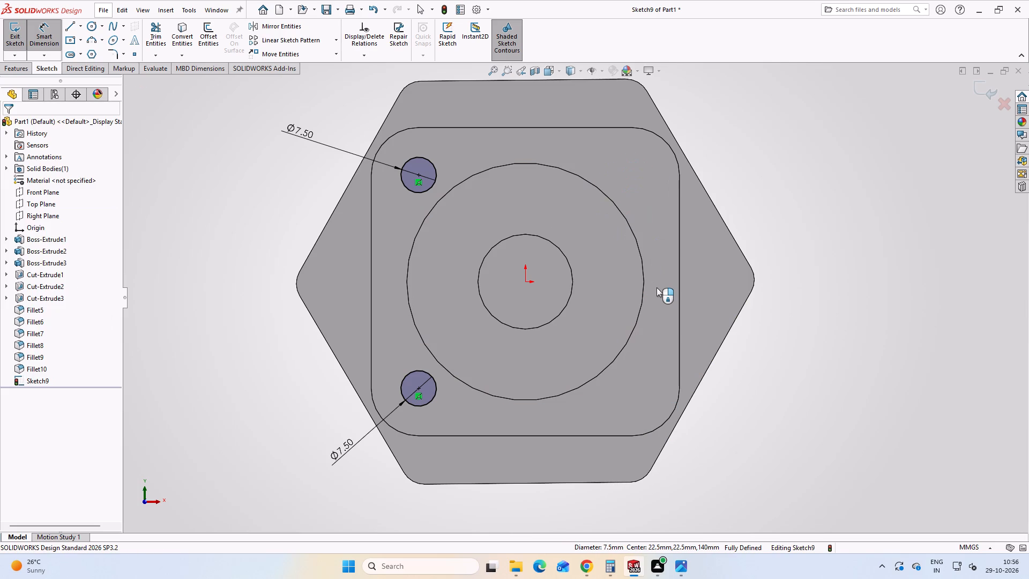
Delete the two left-hand corner circles on the square flange together with their diameter dimensions and the upper circle's relation.
key(Escape)
key(Escape)
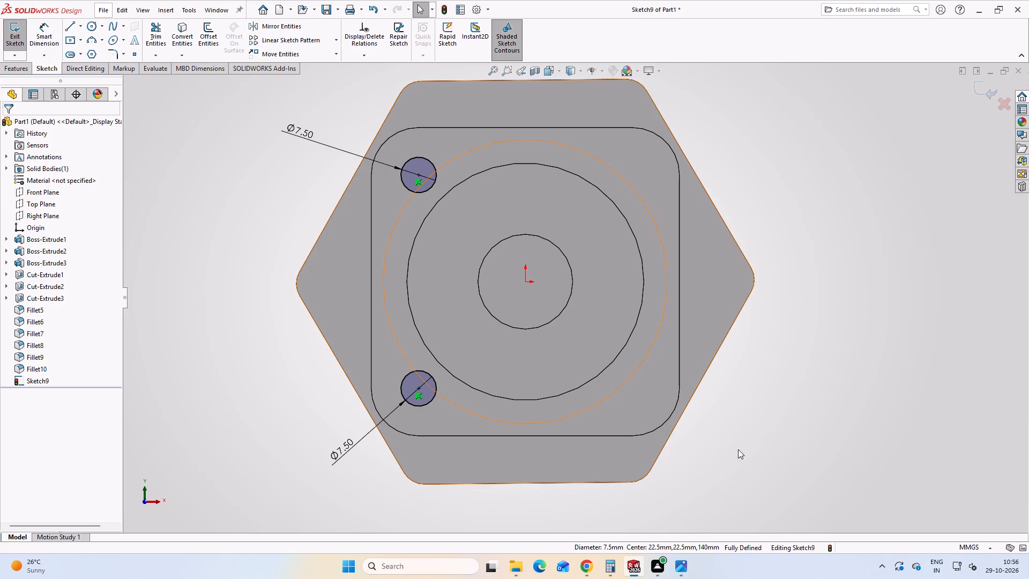
click(687, 577)
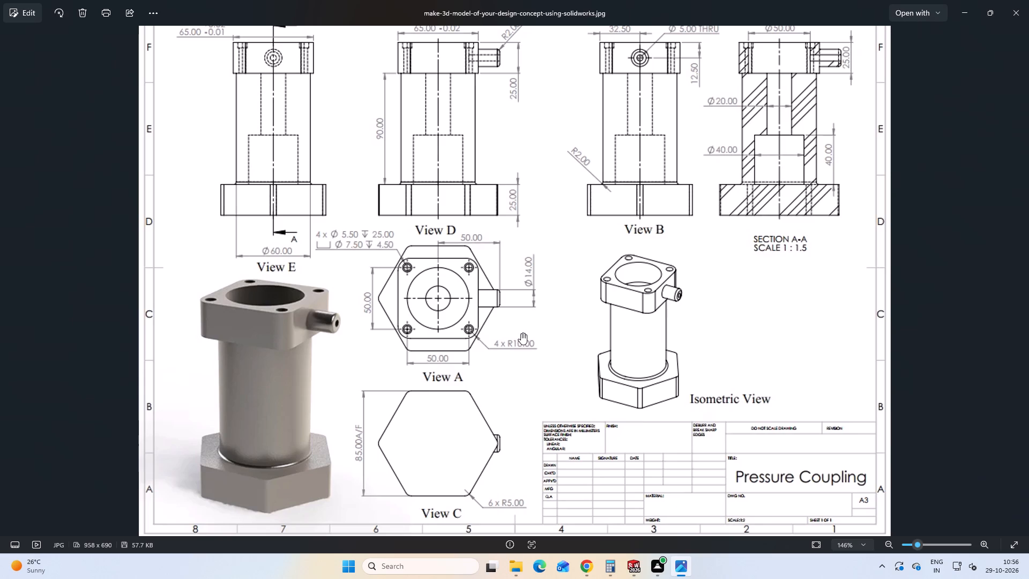
click(684, 568)
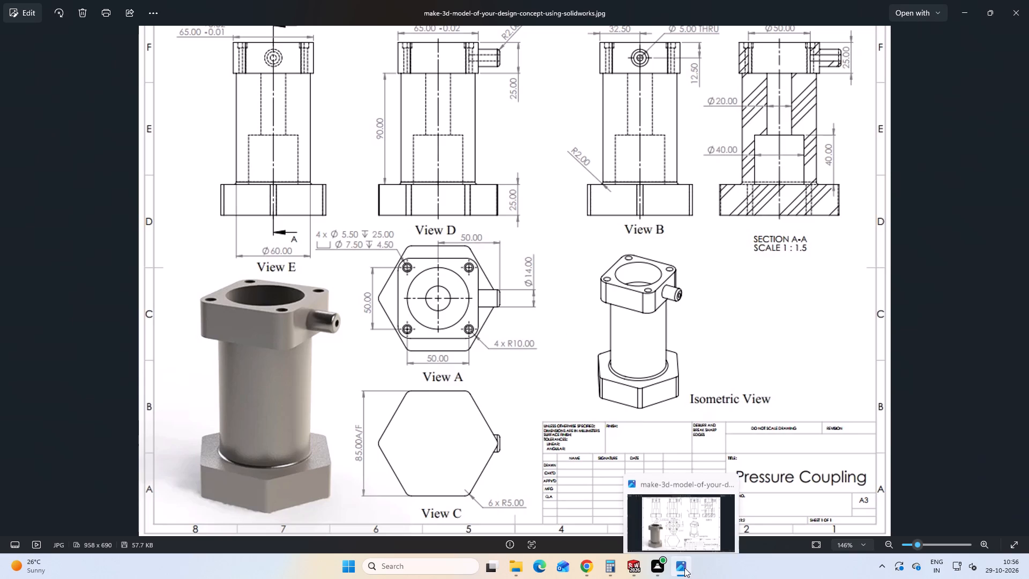
scroll(880, 234, up, 1)
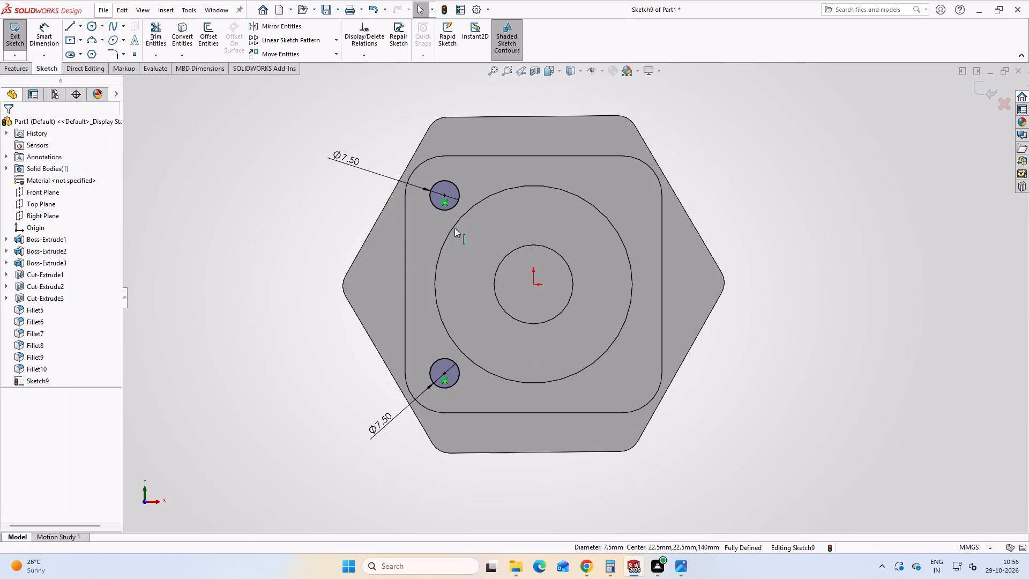
click(351, 162)
key(Delete)
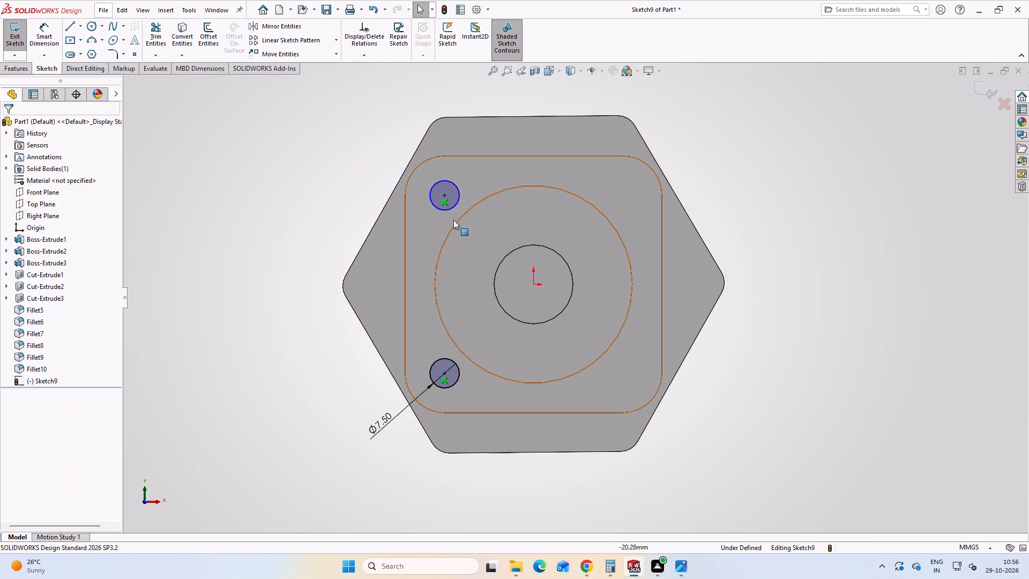
click(451, 211)
key(End)
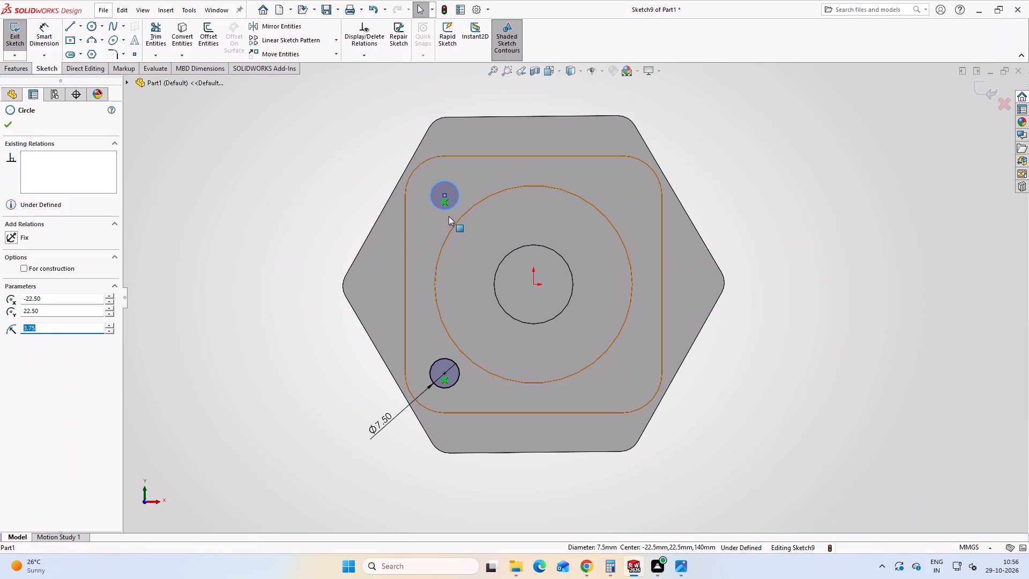
key(End)
click(446, 200)
key(End)
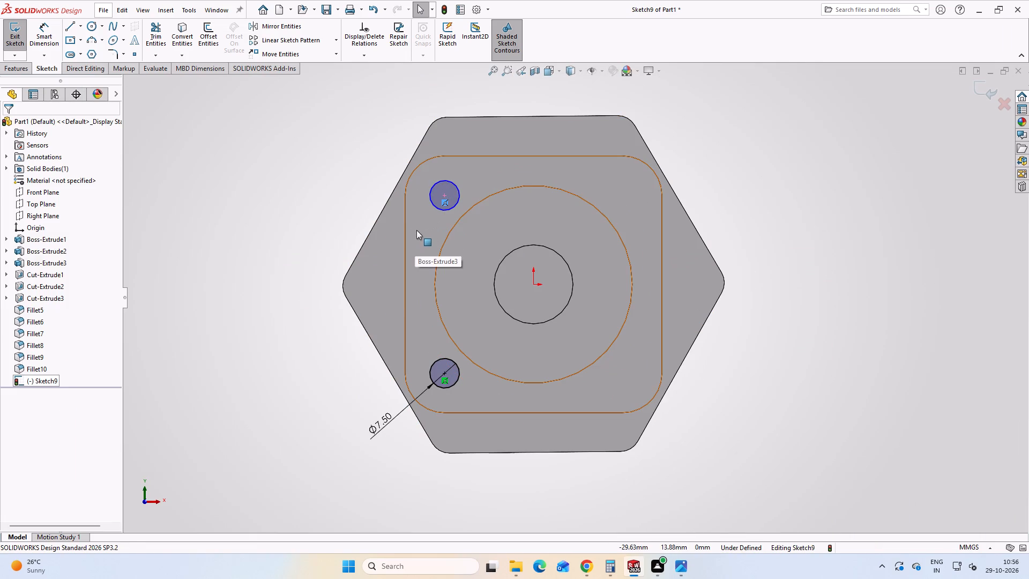
key(Escape)
key(Escape)
click(444, 203)
key(Delete)
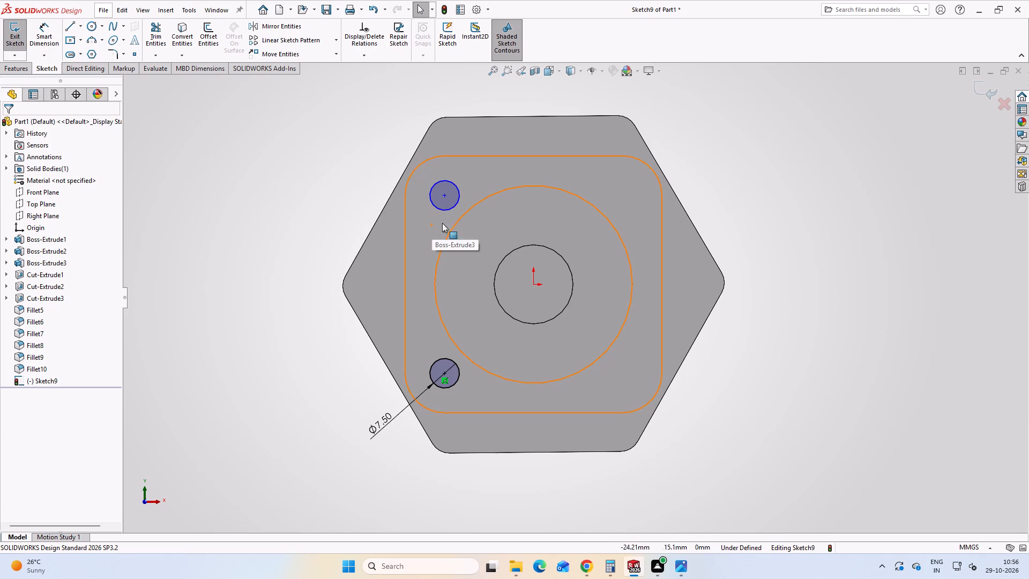
click(444, 213)
key(Delete)
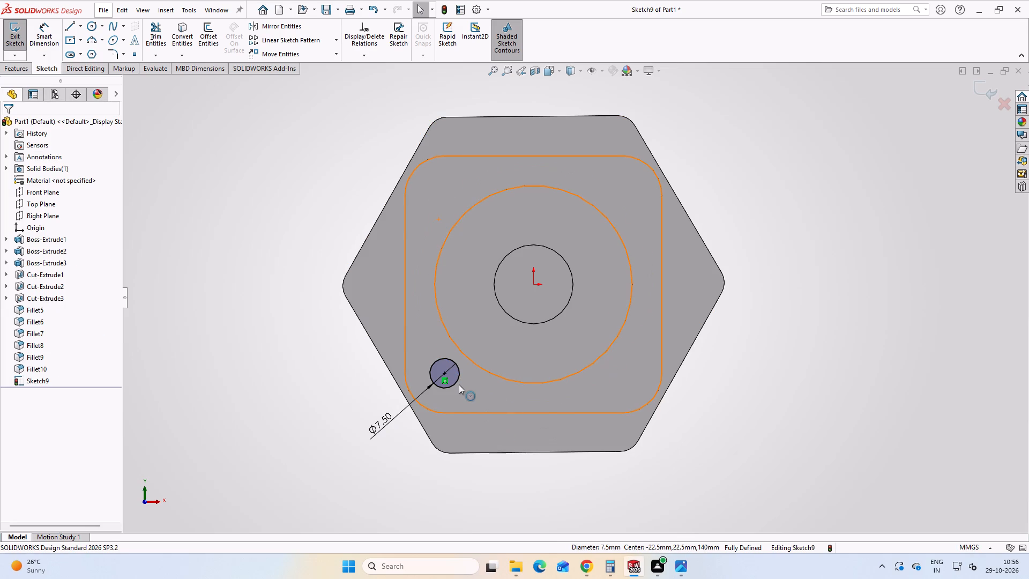
click(459, 384)
key(Delete)
click(459, 283)
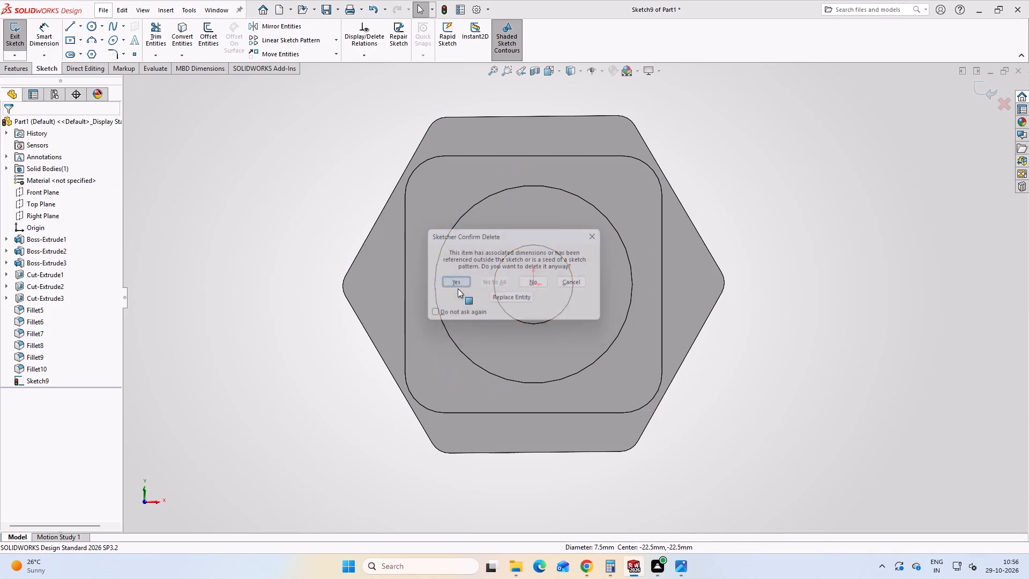
scroll(621, 320, up, 1)
click(823, 249)
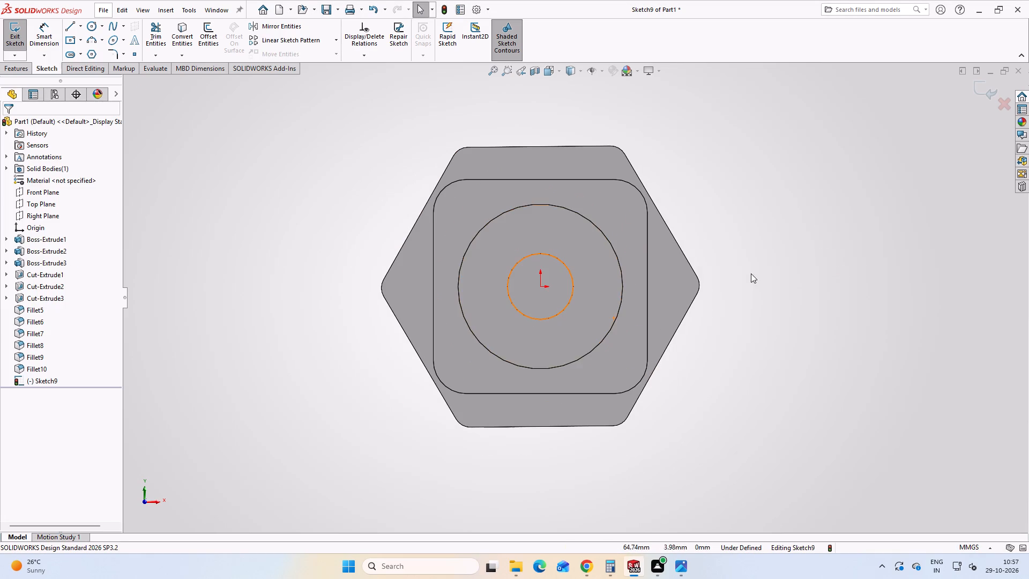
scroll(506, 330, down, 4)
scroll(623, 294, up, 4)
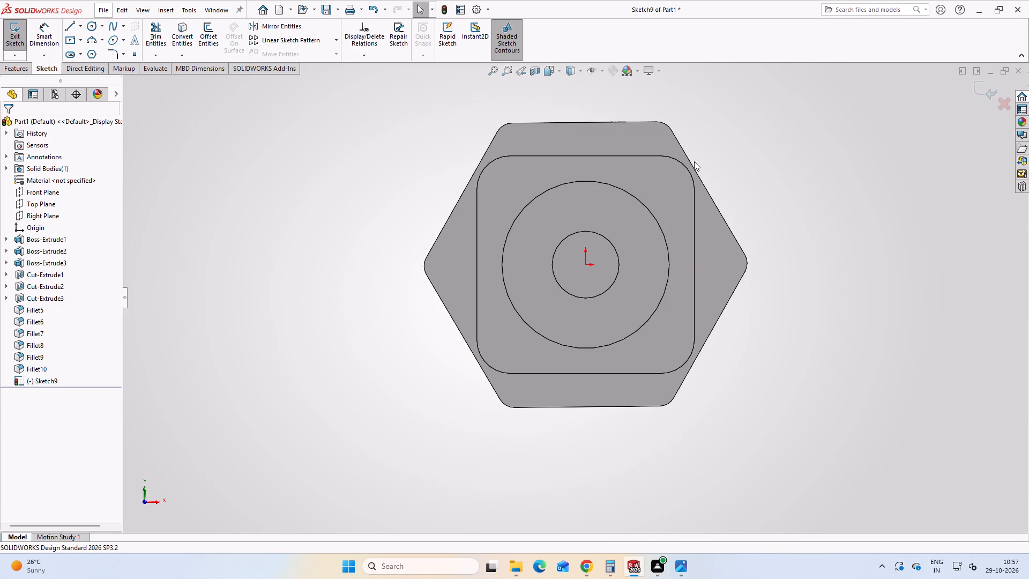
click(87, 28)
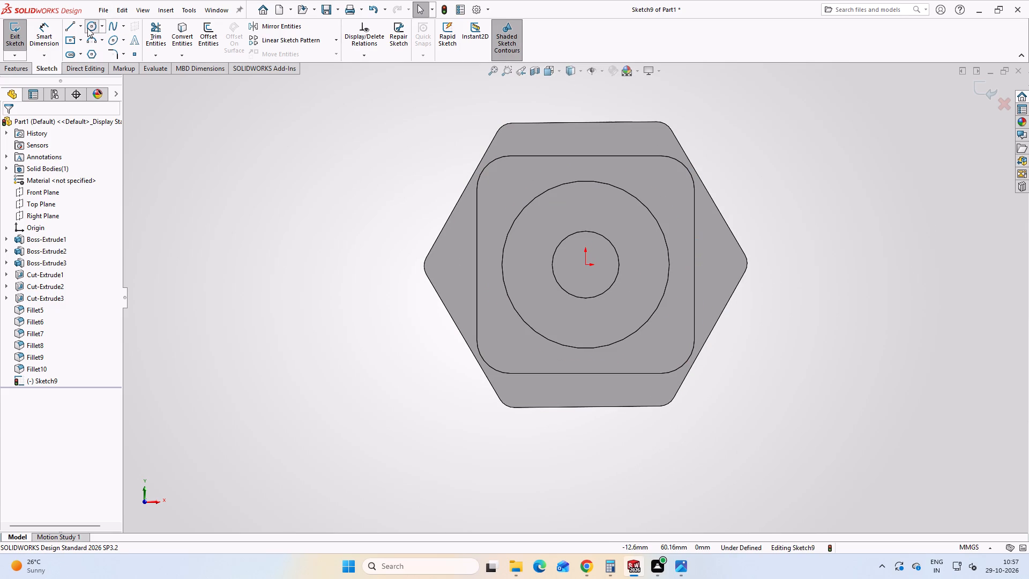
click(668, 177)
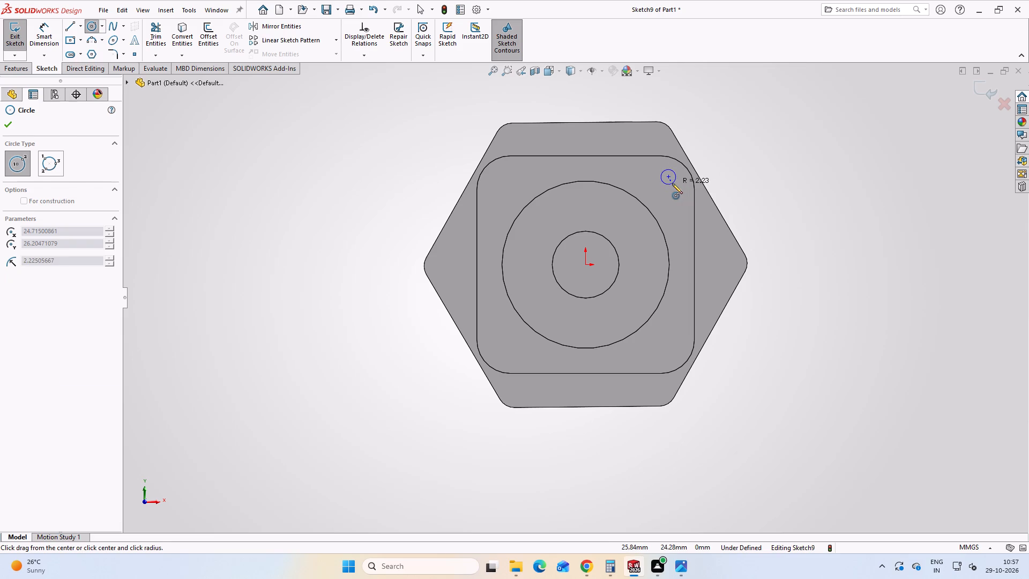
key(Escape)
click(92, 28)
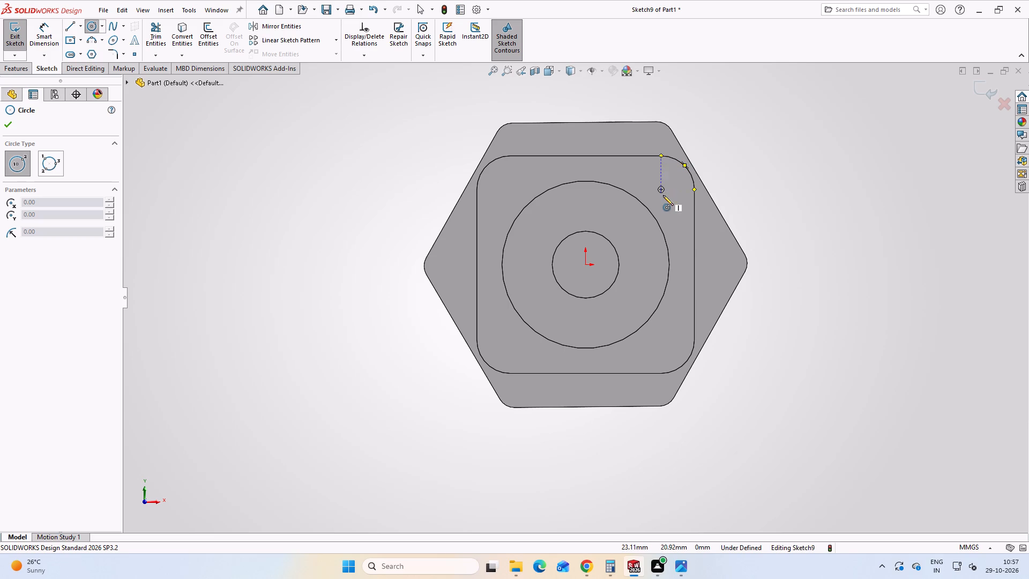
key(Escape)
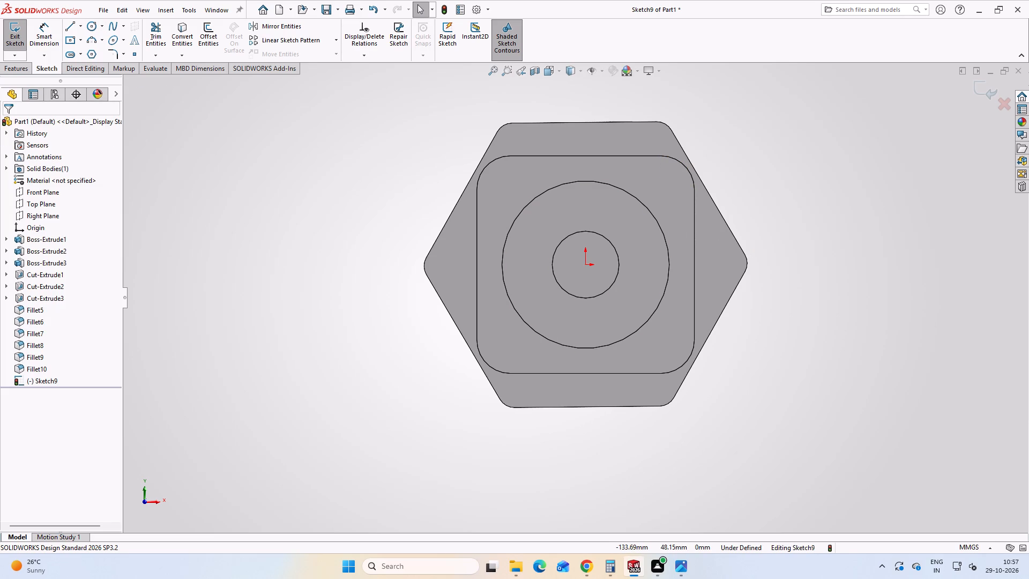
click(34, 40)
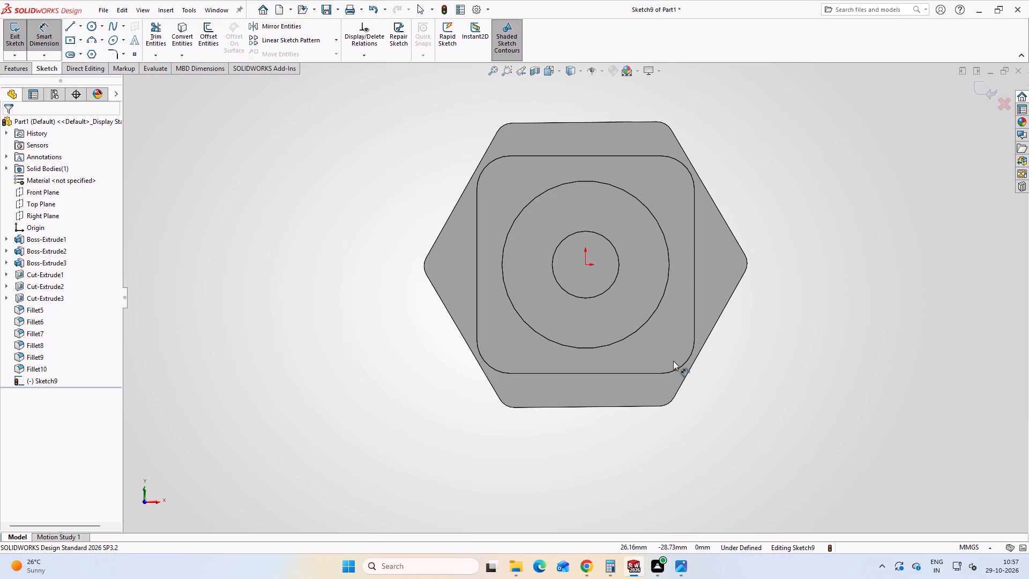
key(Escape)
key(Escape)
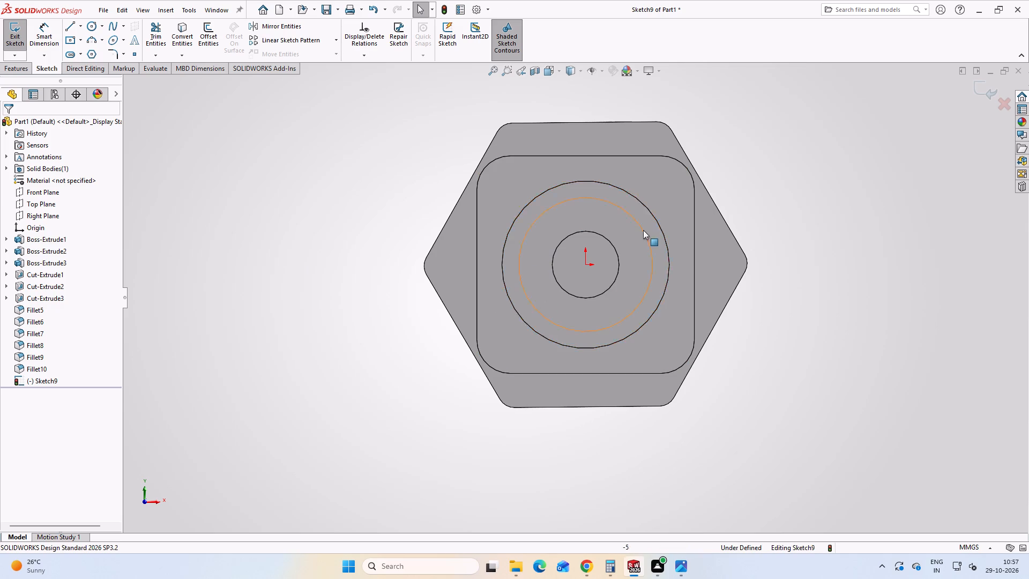
Sketch a circle of about 4 mm radius in the flange's upper-right corner, slightly outward from the corner arc's centre.
click(94, 26)
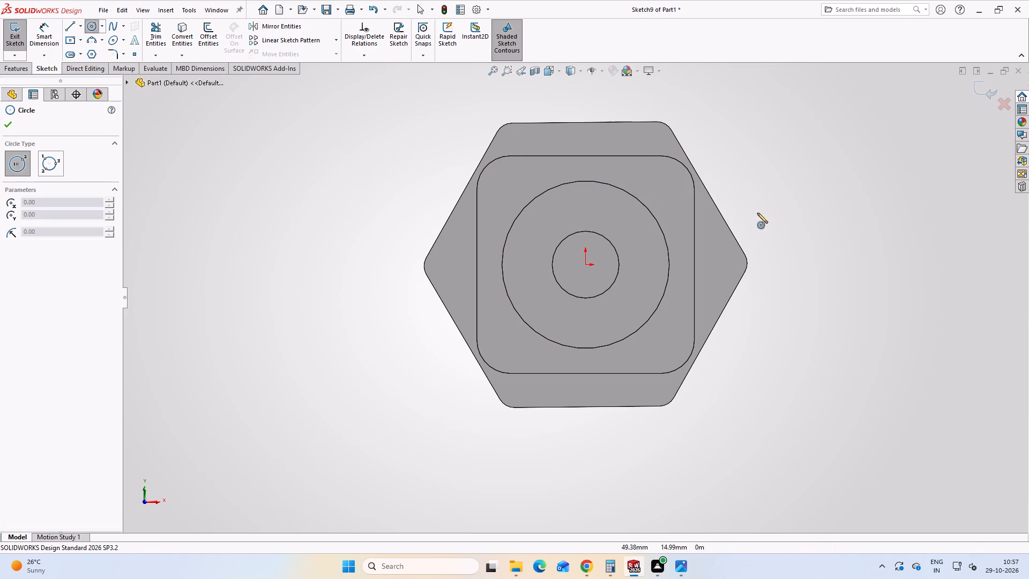
click(671, 180)
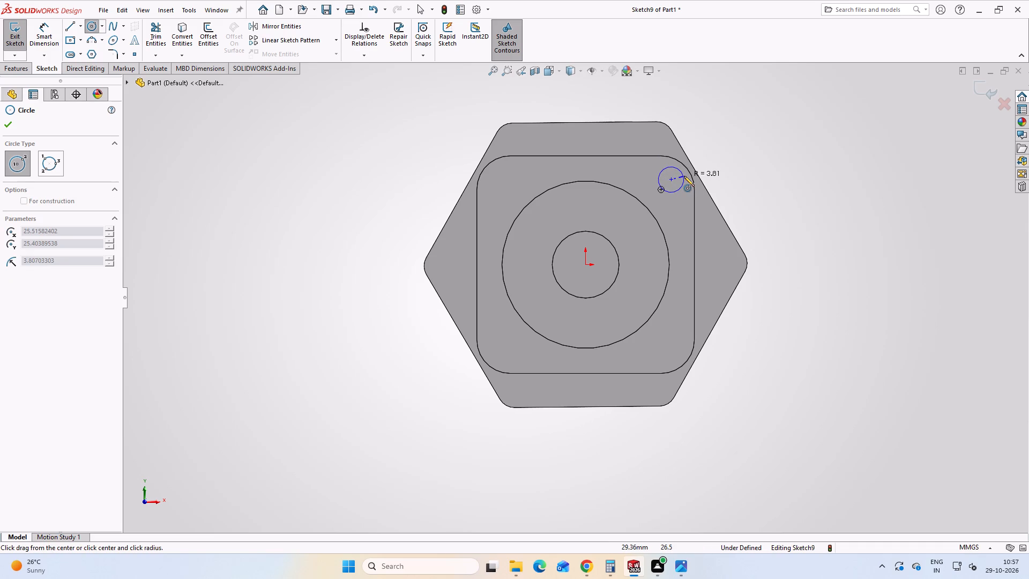
click(684, 176)
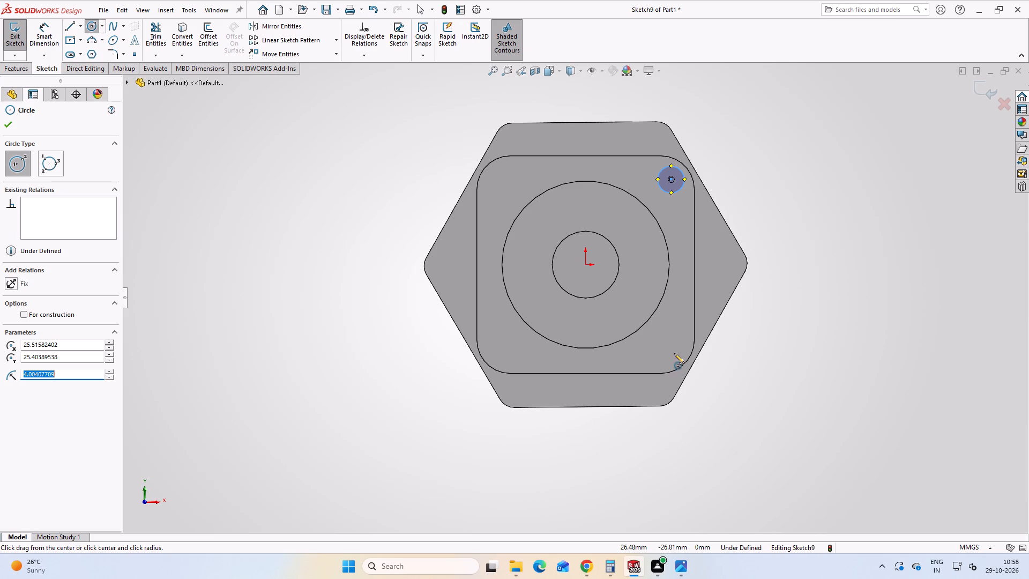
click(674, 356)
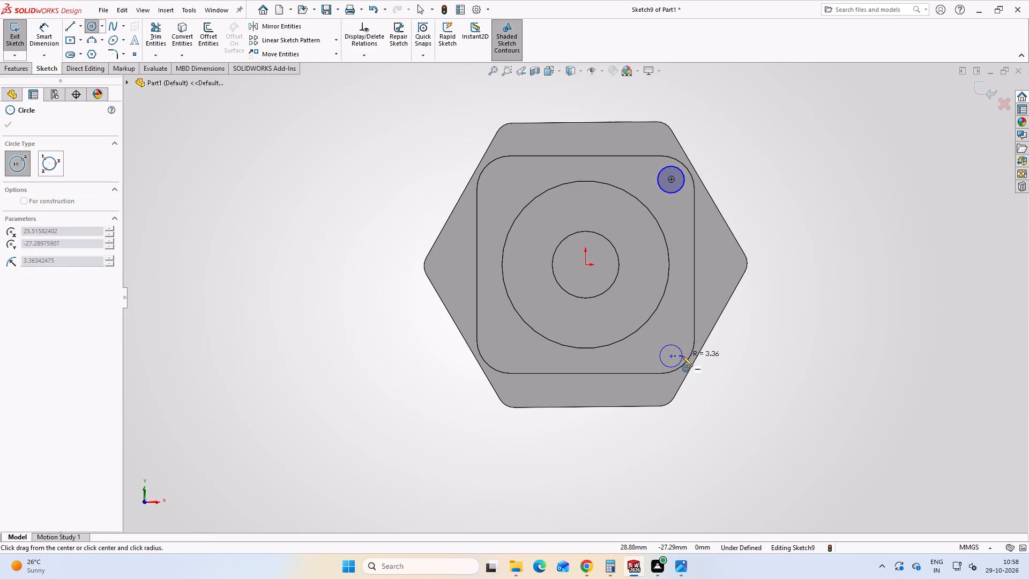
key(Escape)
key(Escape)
Sketch a circle of about 4.2 mm radius in the flange's lower-right corner, with its centre vertically below the upper-right circle's.
click(93, 26)
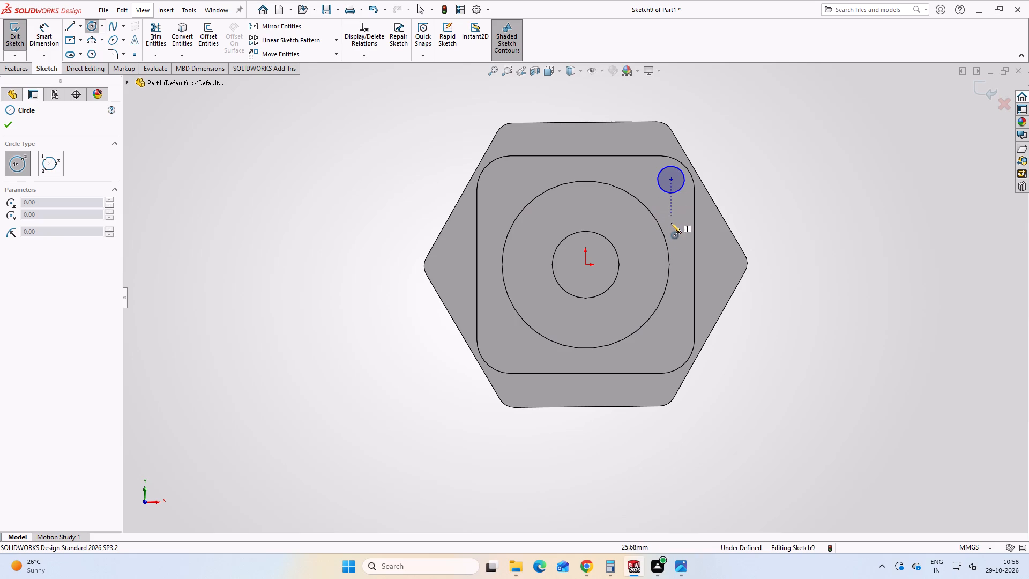
click(672, 351)
click(684, 345)
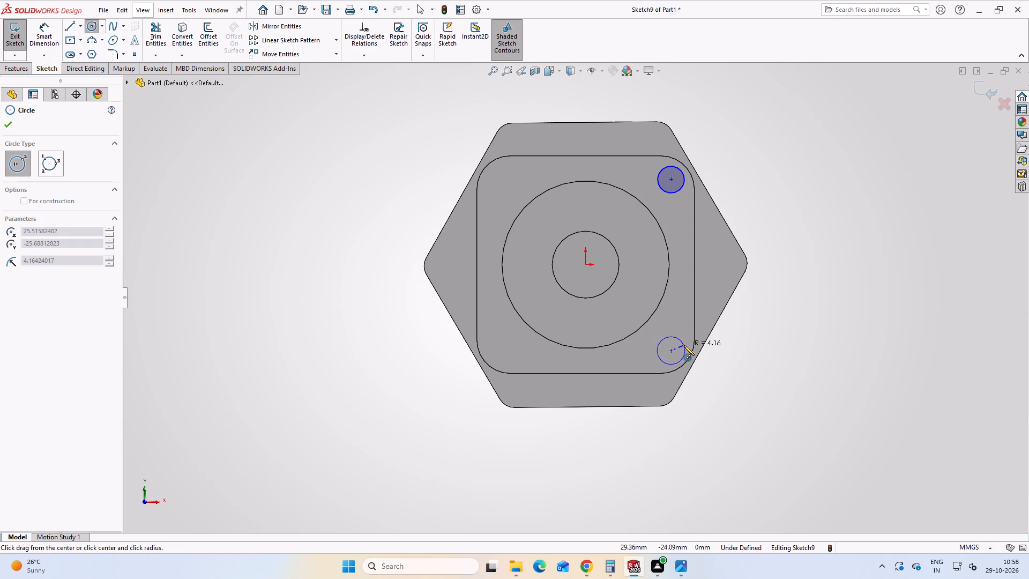
key(Escape)
key(Escape)
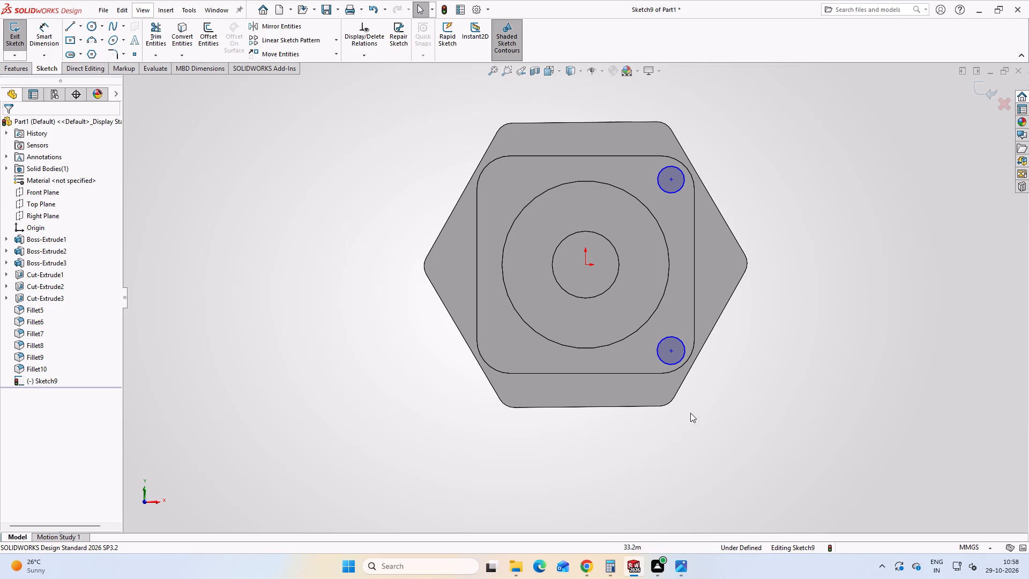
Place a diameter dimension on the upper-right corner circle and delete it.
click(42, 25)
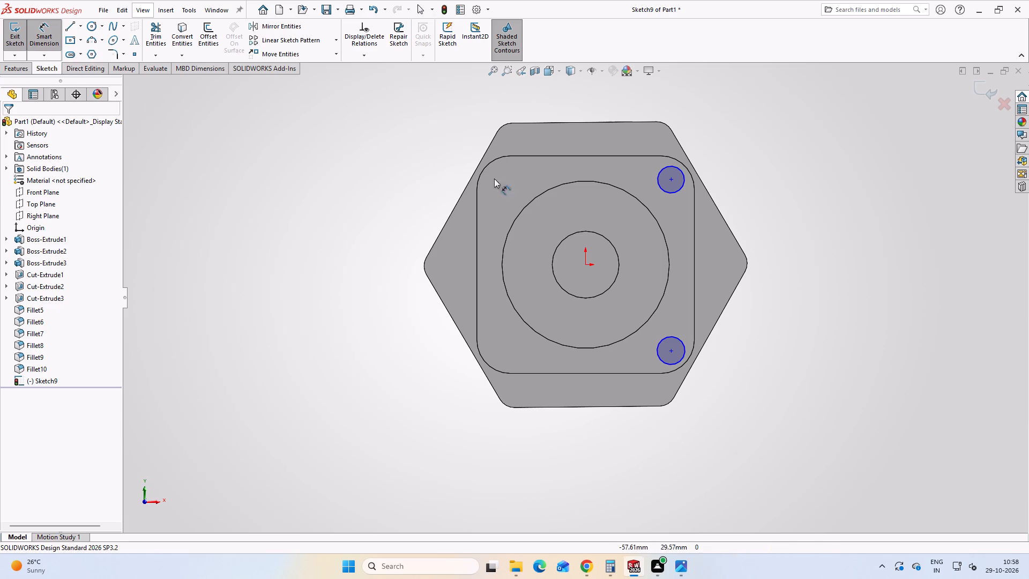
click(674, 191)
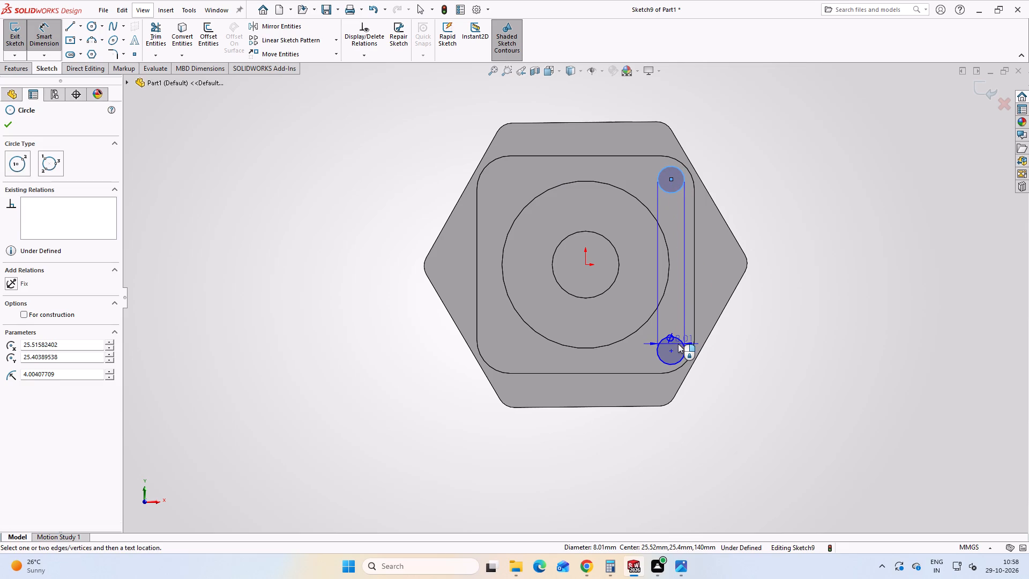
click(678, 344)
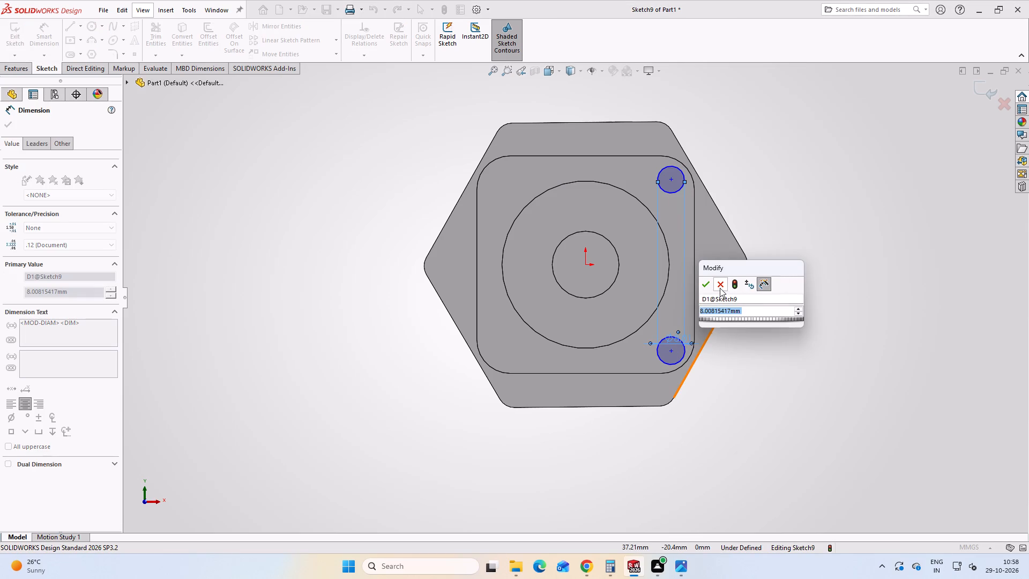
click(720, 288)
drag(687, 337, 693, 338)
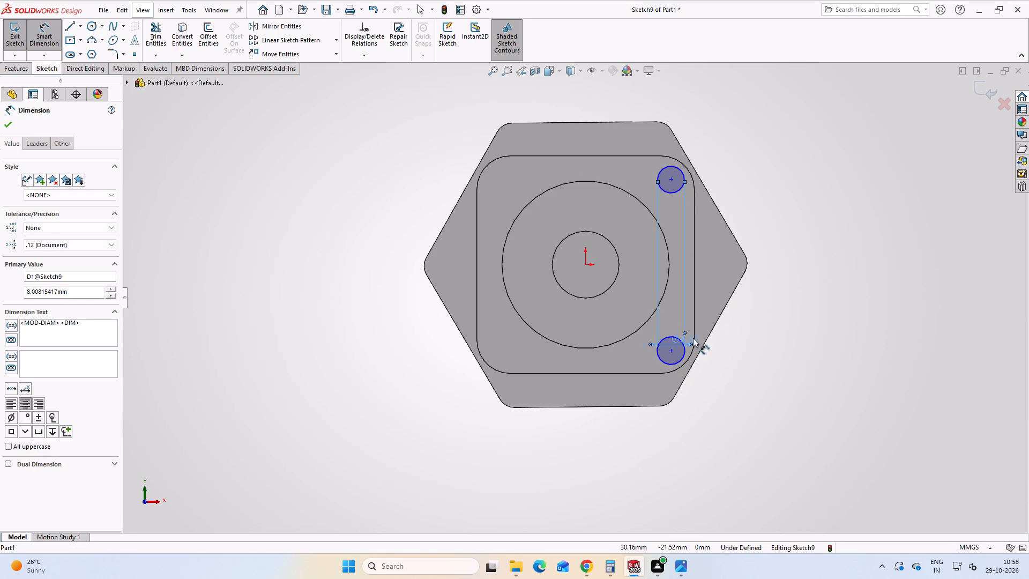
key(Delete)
Dimension the vertical centre distance between the upper-right and lower-right corner circles to 50 mm.
click(679, 341)
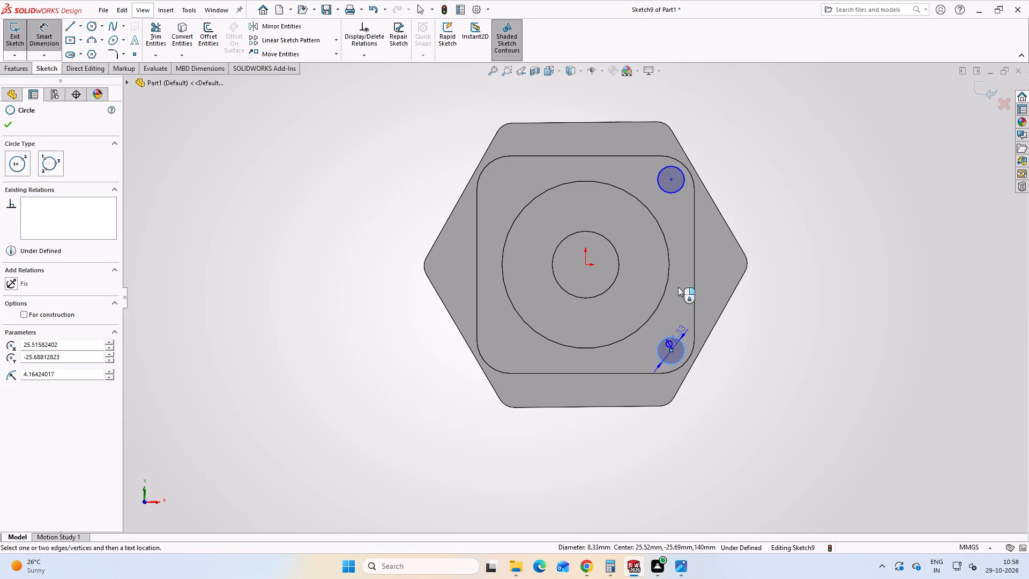
click(677, 189)
click(781, 239)
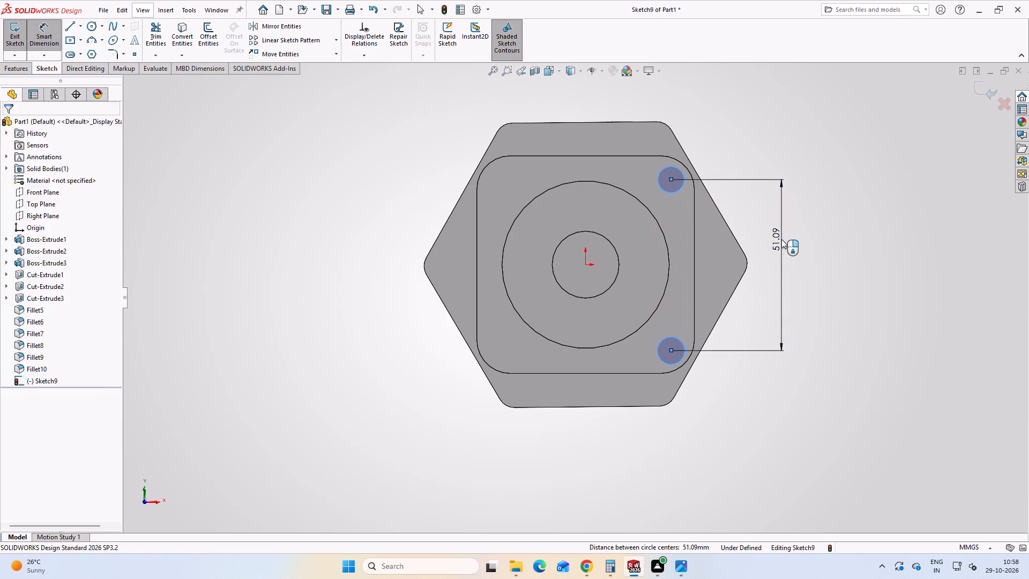
text(50)
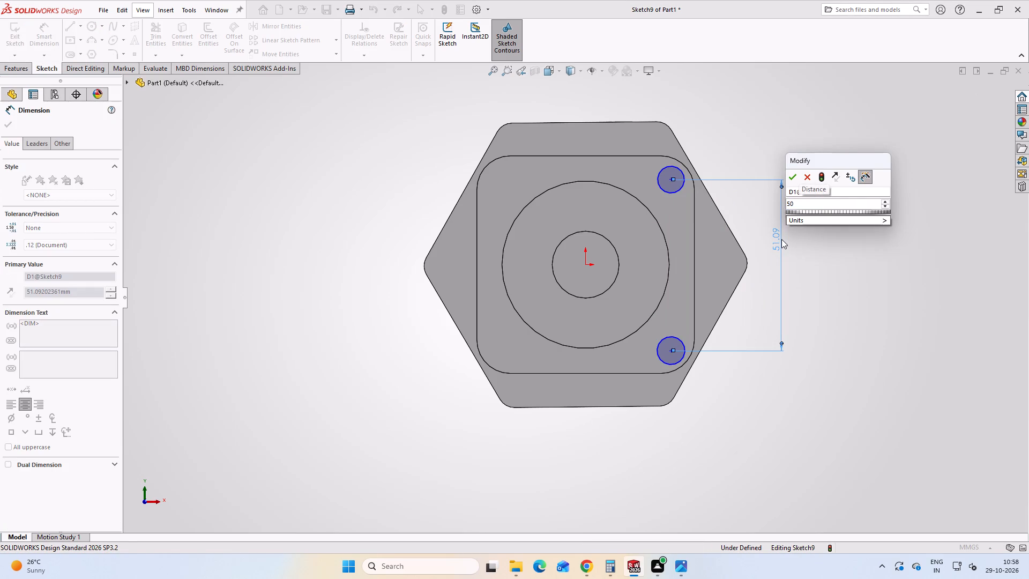
key(Return)
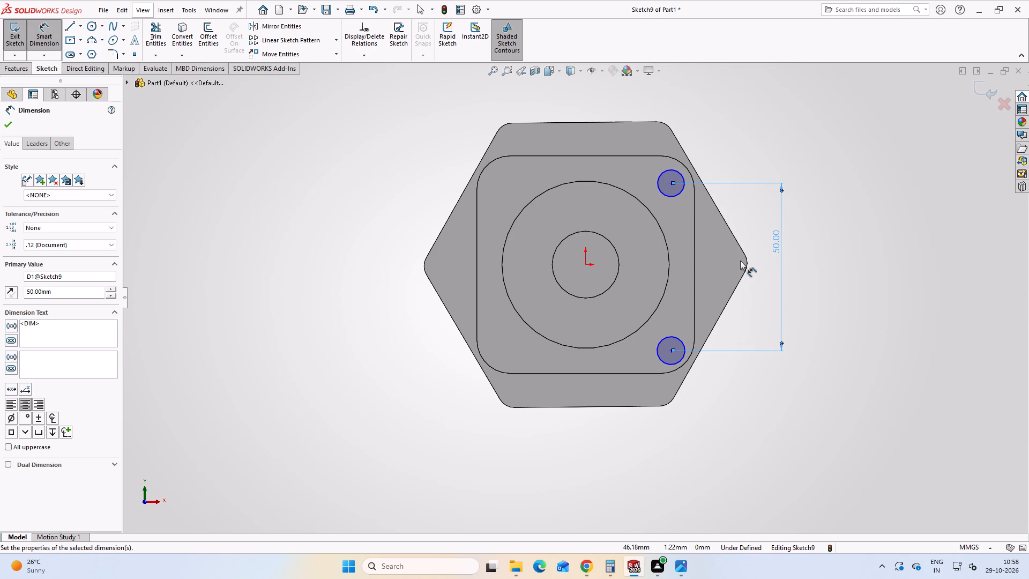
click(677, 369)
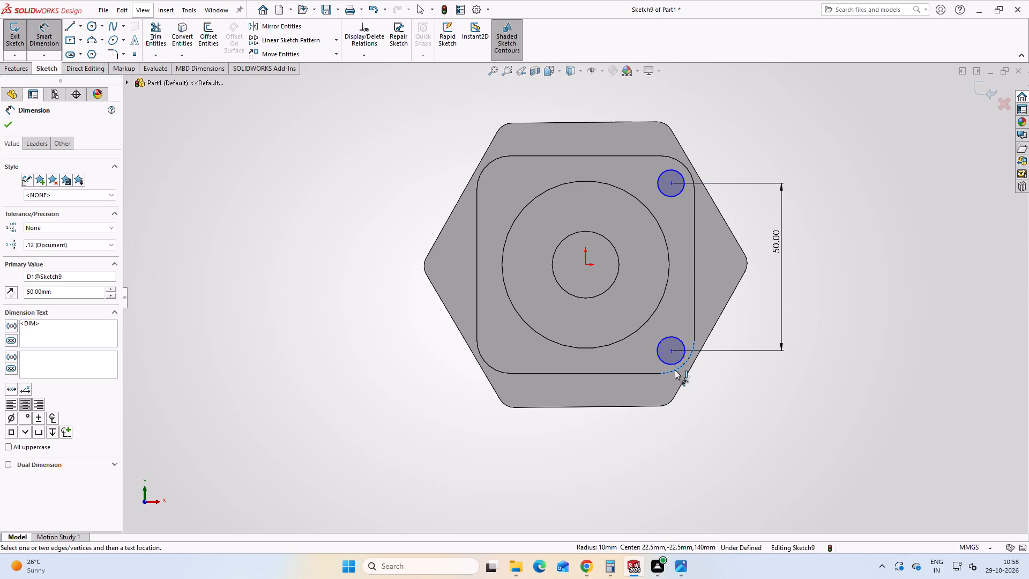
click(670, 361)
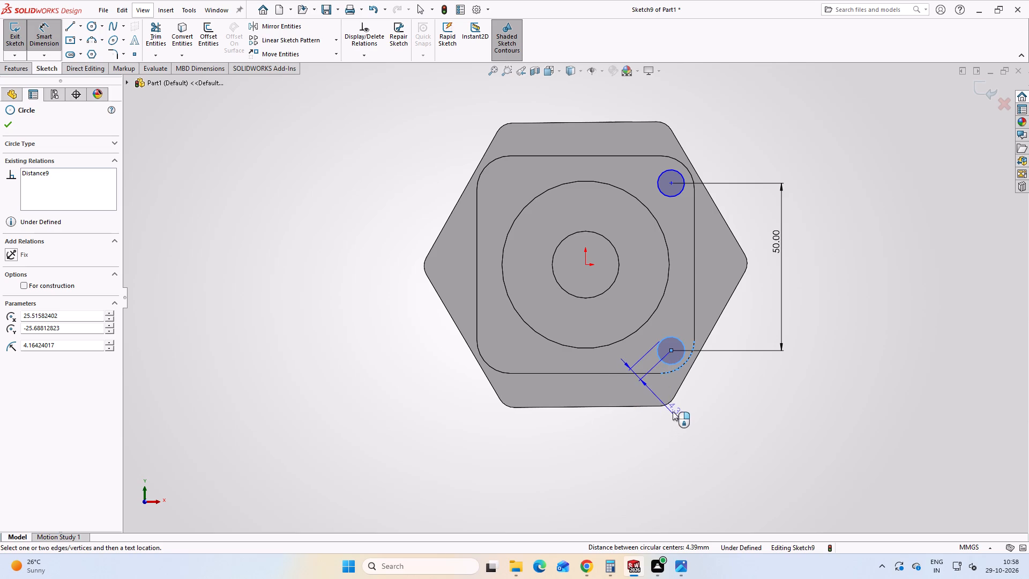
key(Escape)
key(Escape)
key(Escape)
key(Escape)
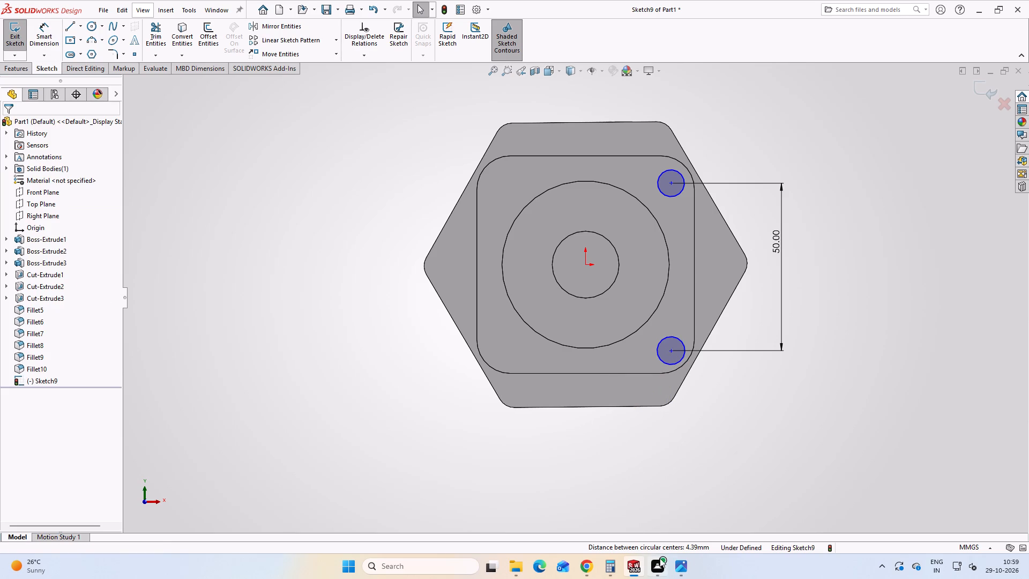
Check the flange's corner hole spacing in View A of the Pressure Coupling drawing.
click(684, 555)
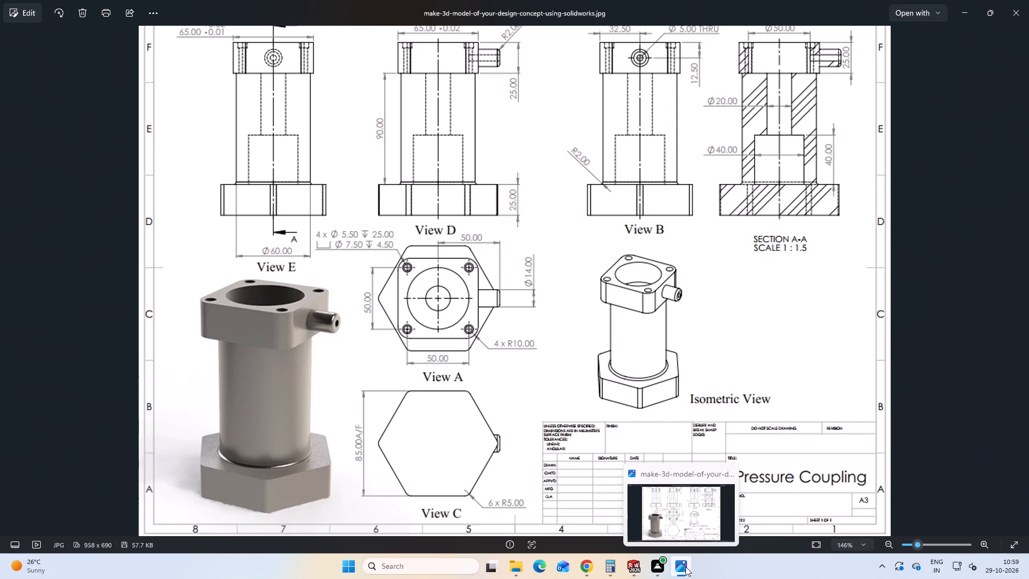
click(685, 567)
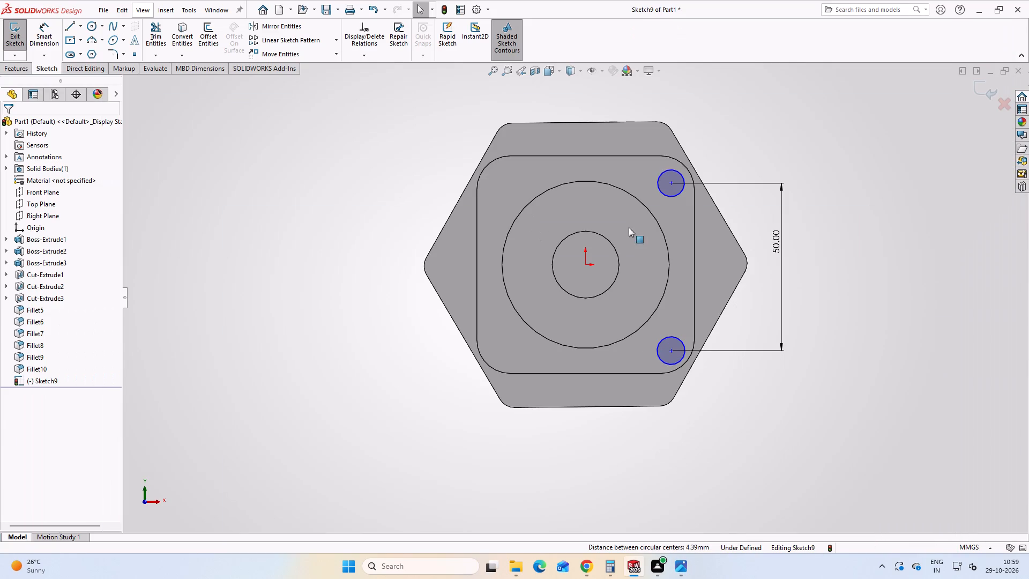
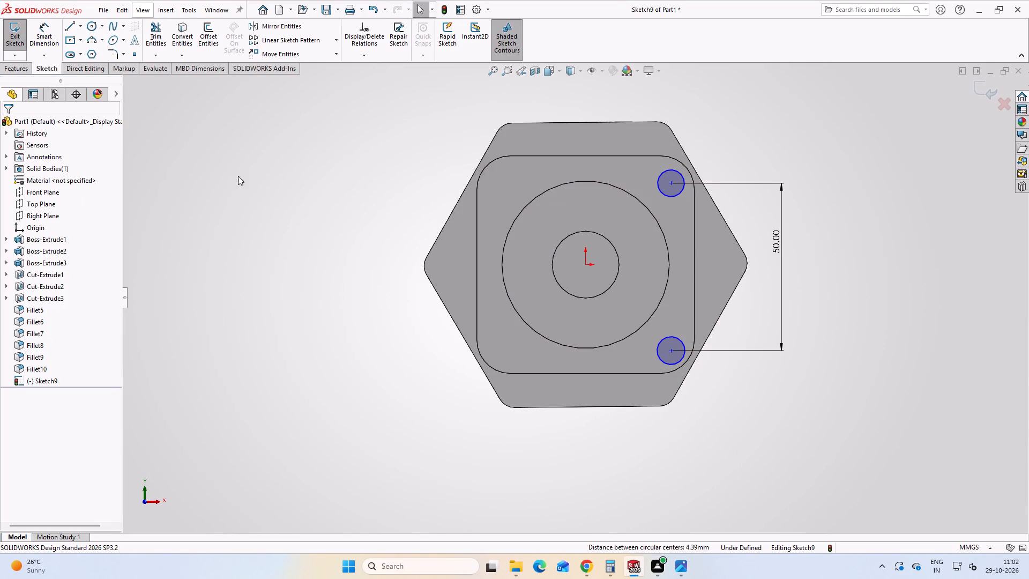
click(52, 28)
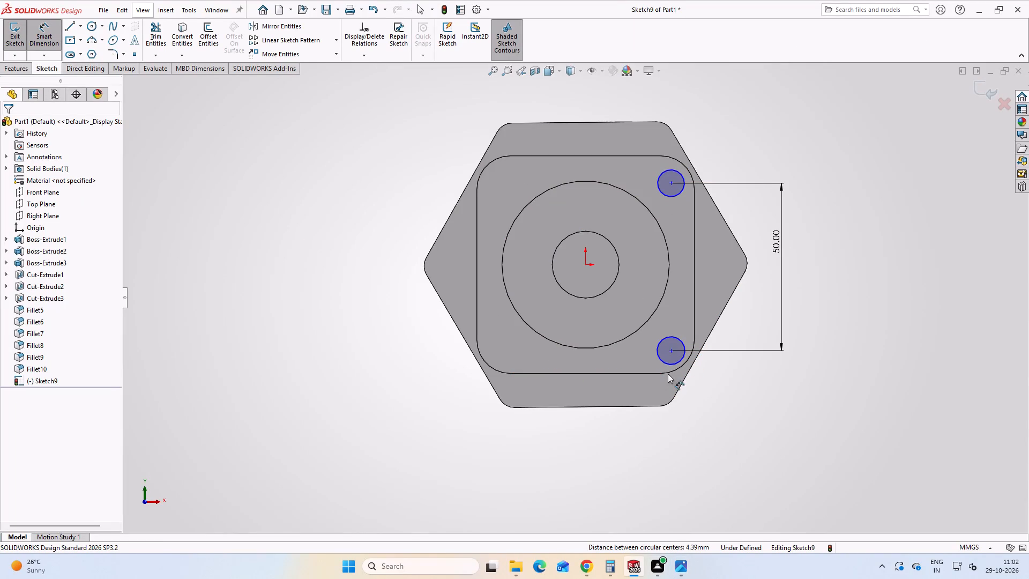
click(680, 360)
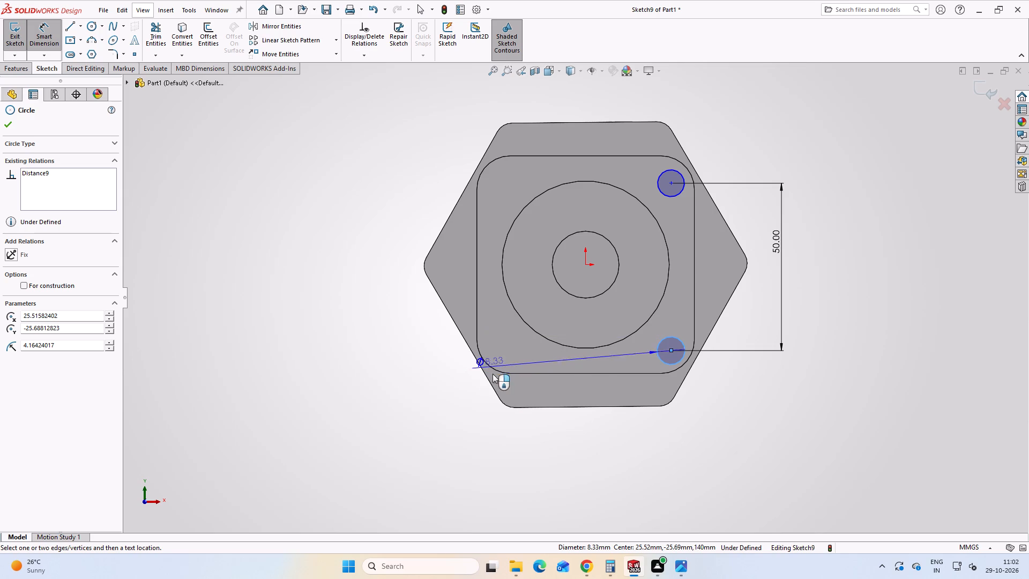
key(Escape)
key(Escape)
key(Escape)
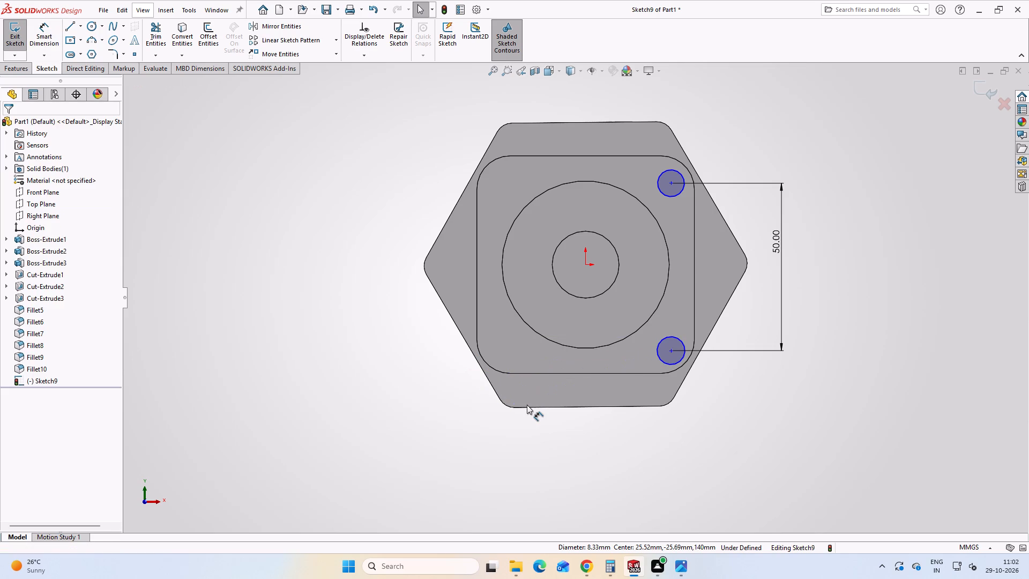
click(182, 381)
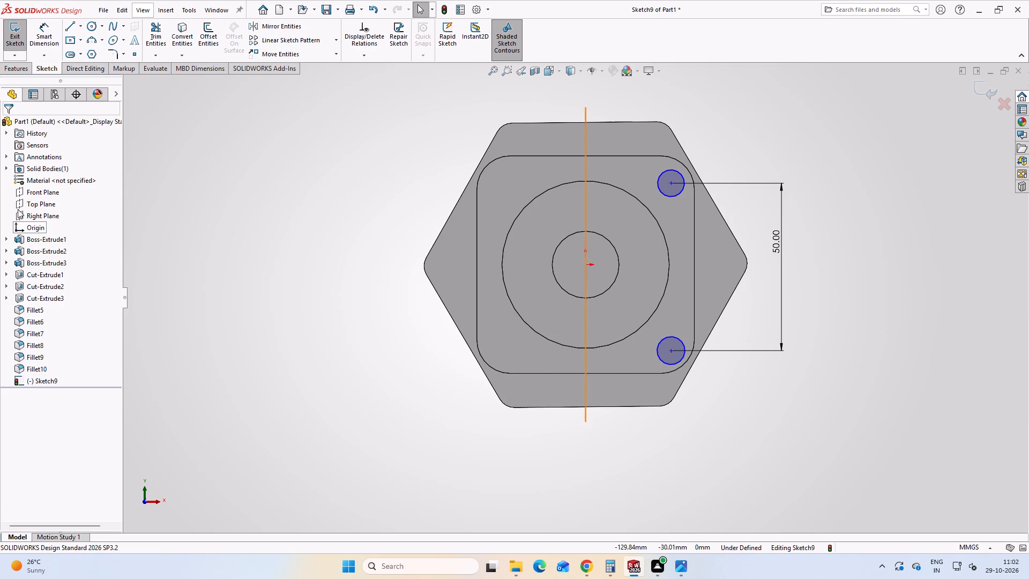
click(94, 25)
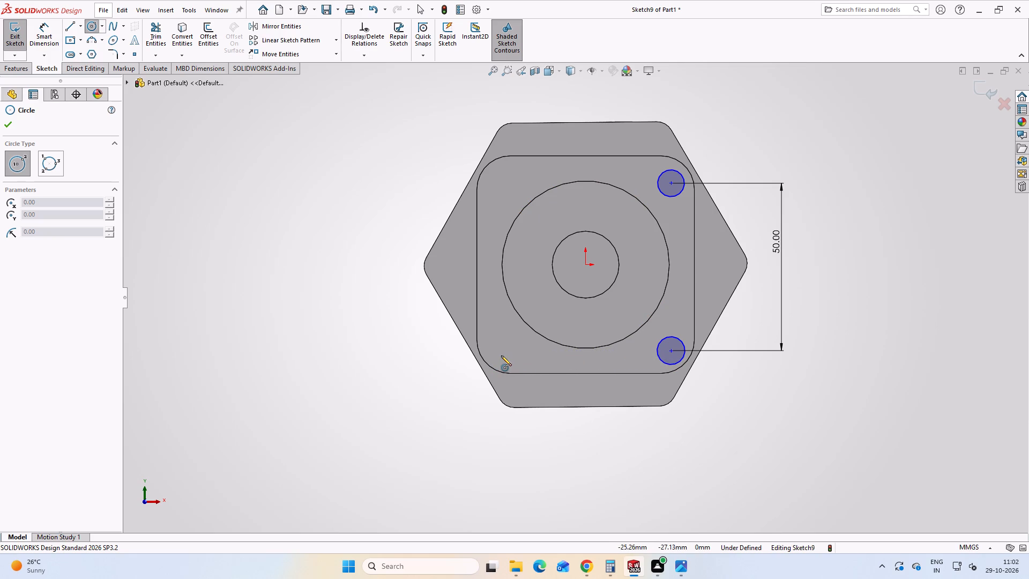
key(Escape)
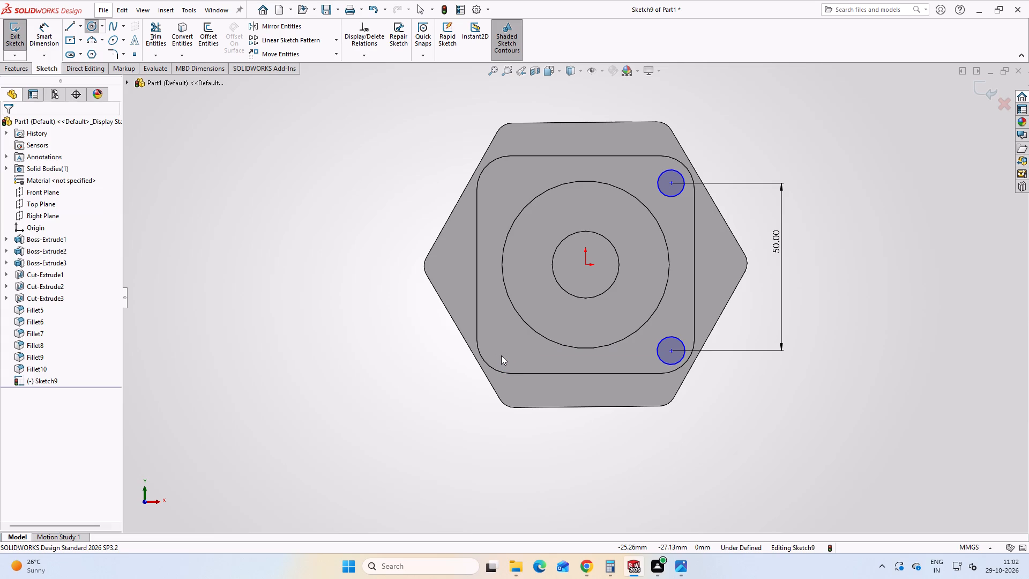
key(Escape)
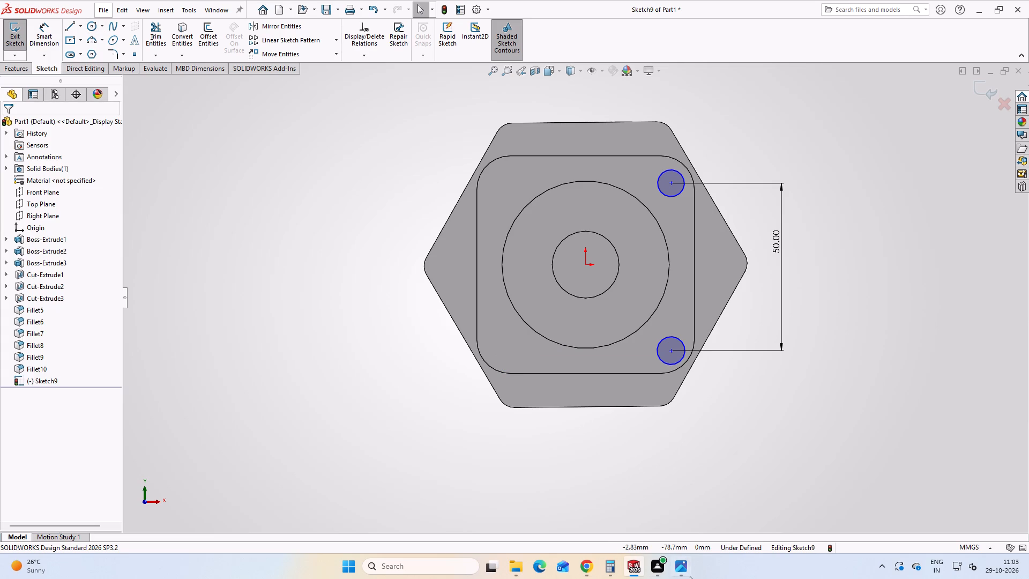
Delete the upper-right and lower-right corner circles together with their 50 mm spacing dimension.
click(683, 576)
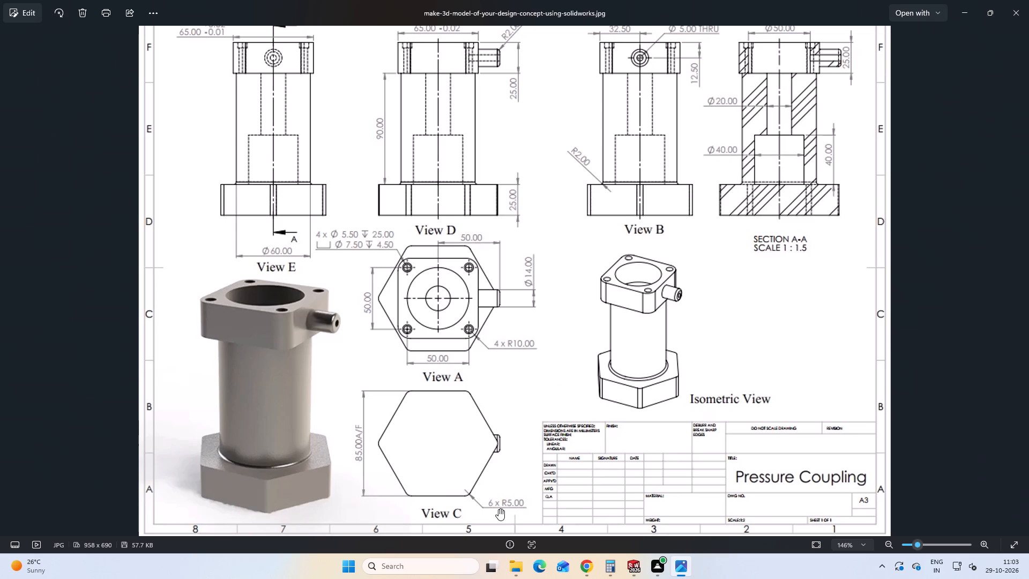
click(686, 572)
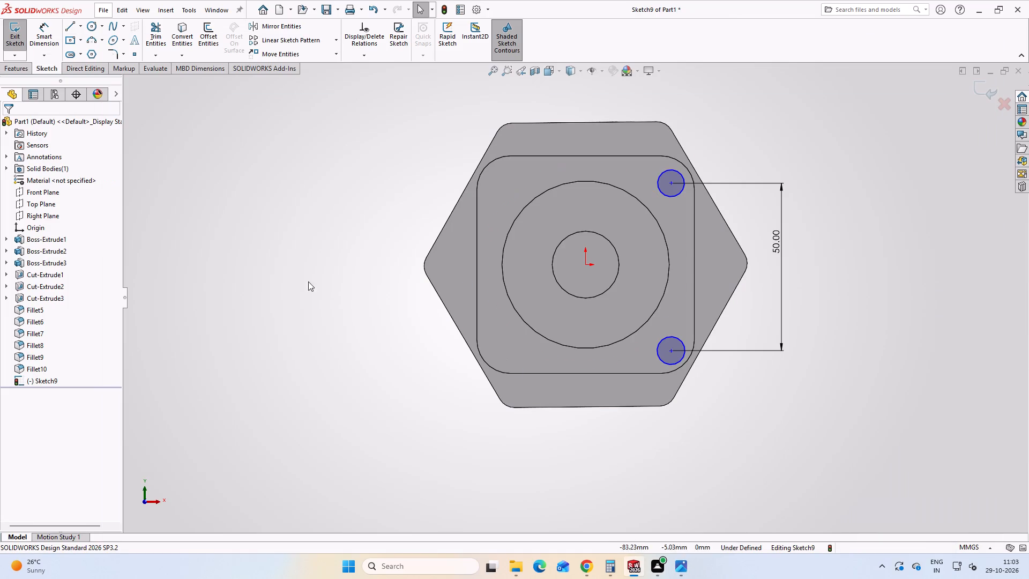
drag(615, 87, 804, 413)
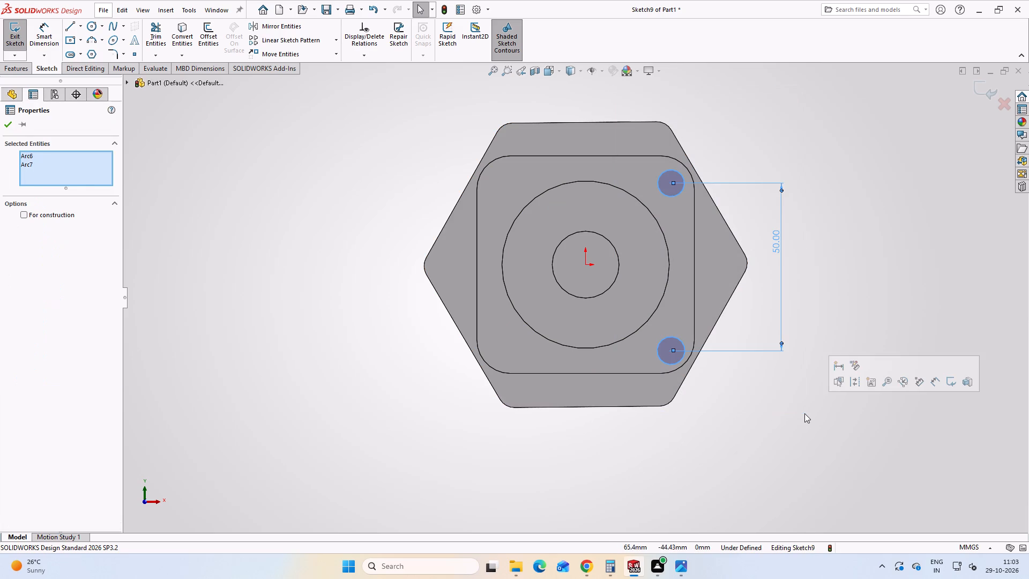
key(Delete)
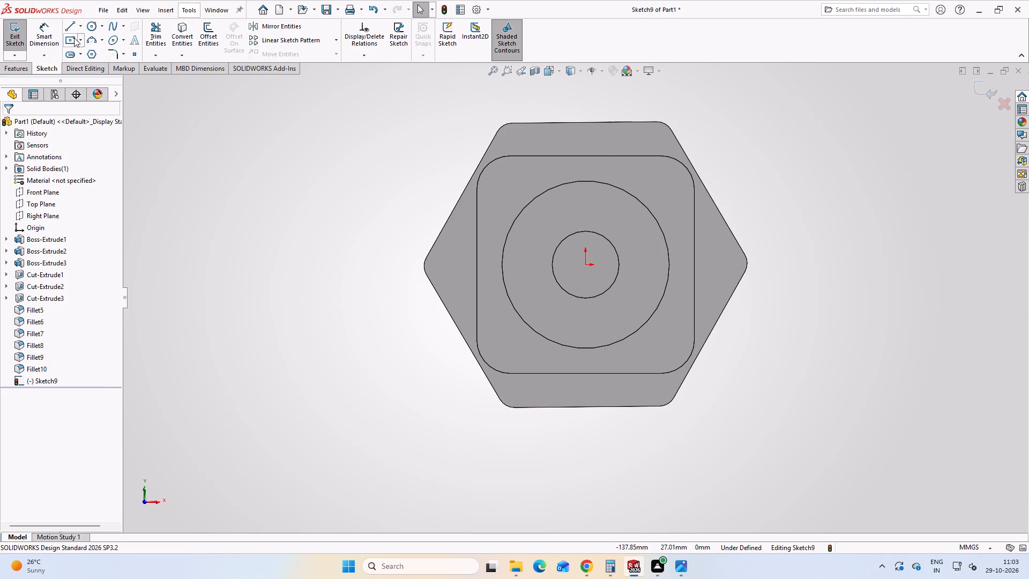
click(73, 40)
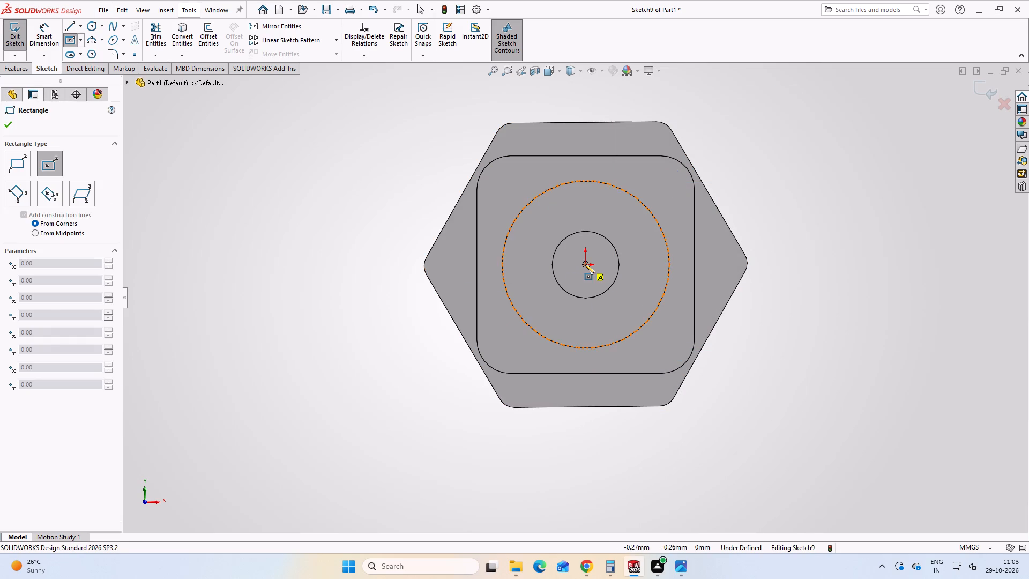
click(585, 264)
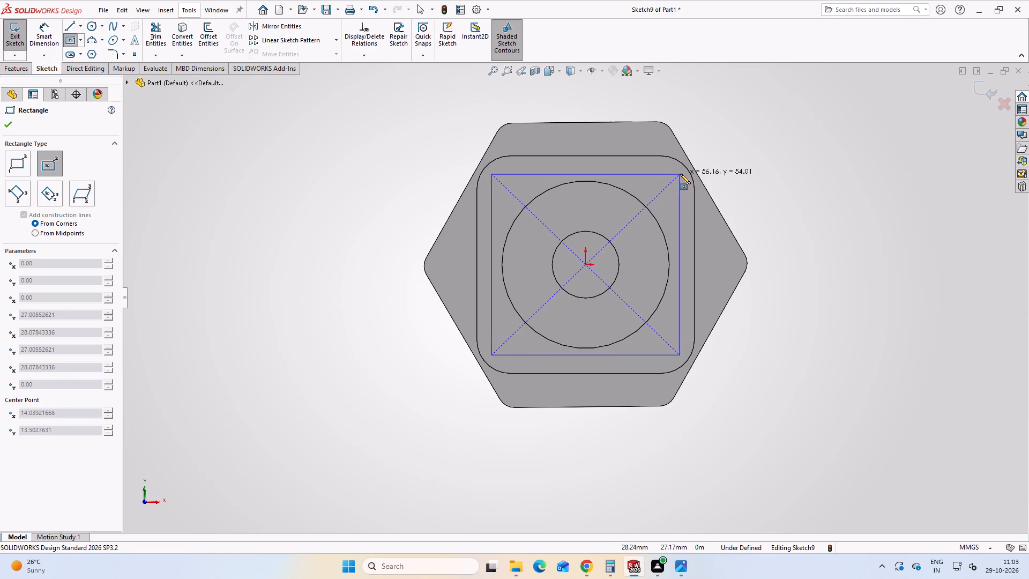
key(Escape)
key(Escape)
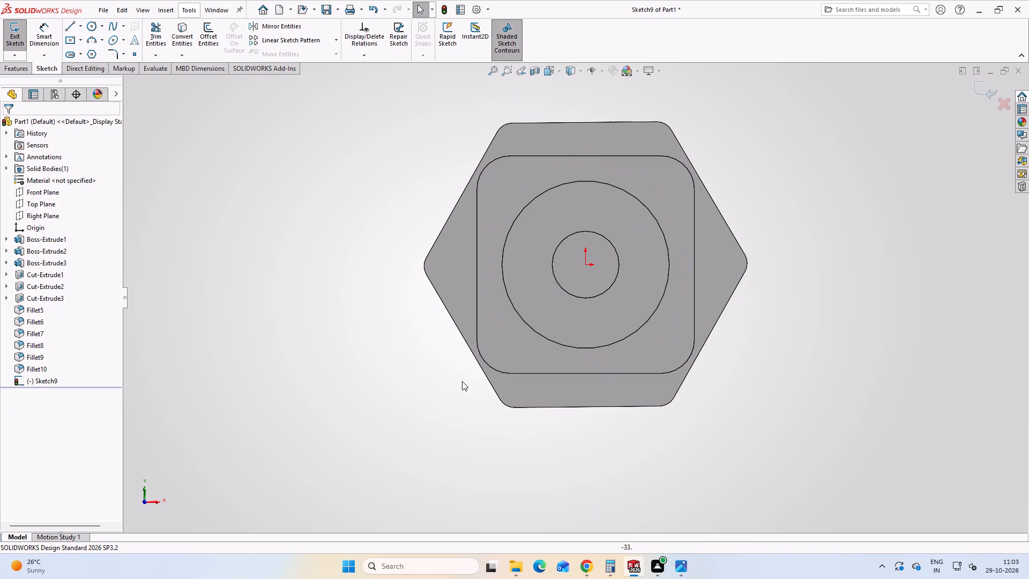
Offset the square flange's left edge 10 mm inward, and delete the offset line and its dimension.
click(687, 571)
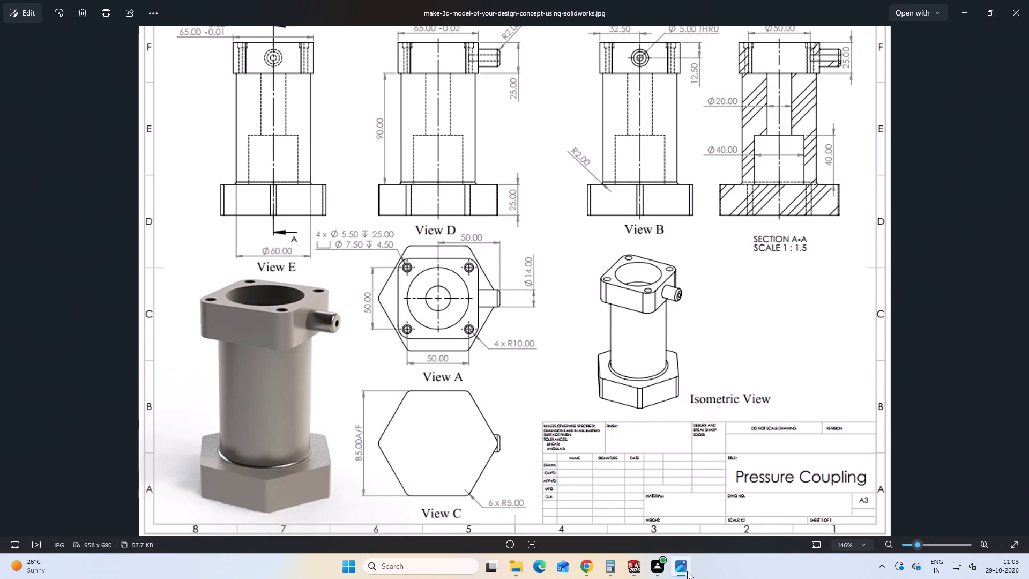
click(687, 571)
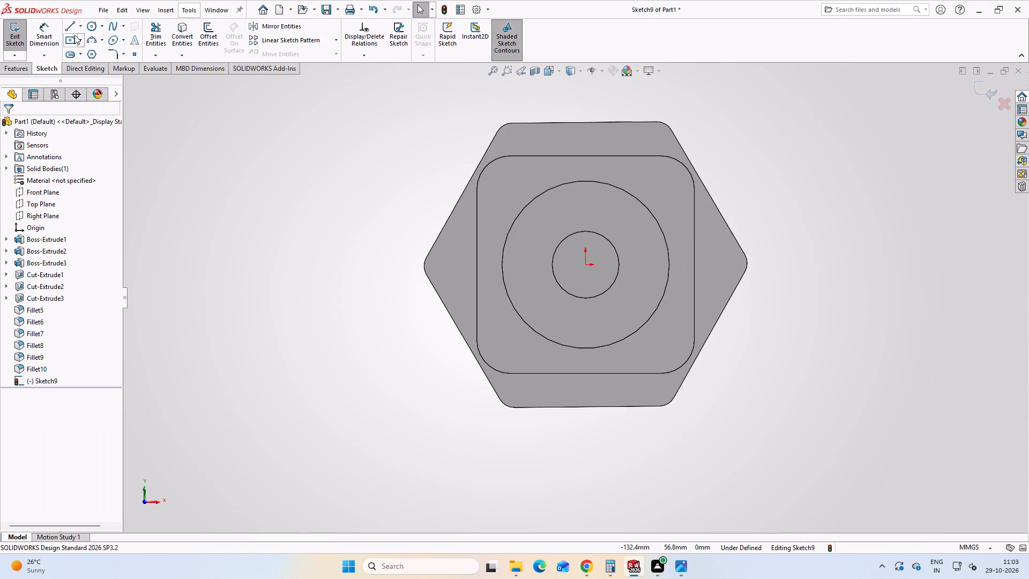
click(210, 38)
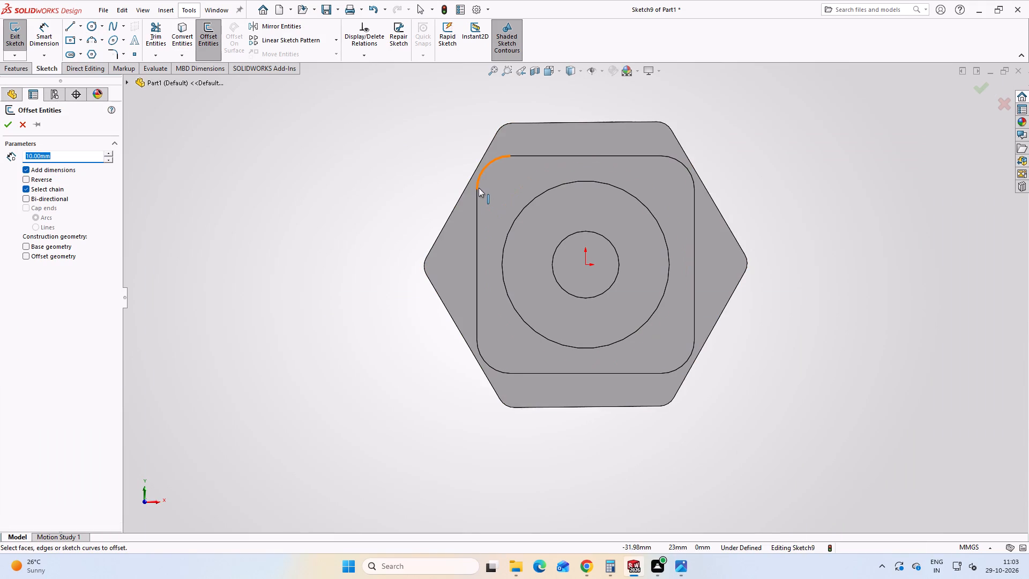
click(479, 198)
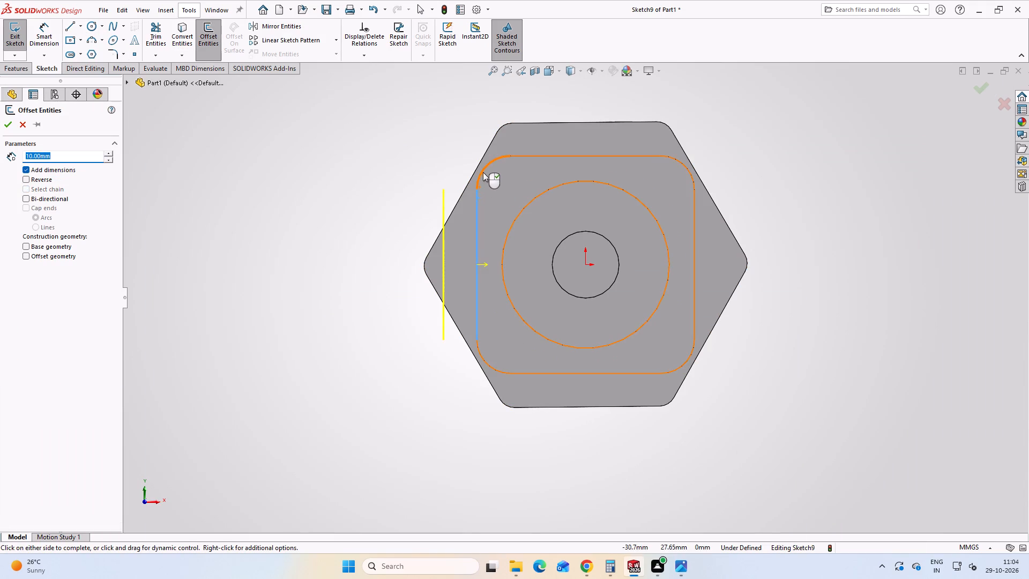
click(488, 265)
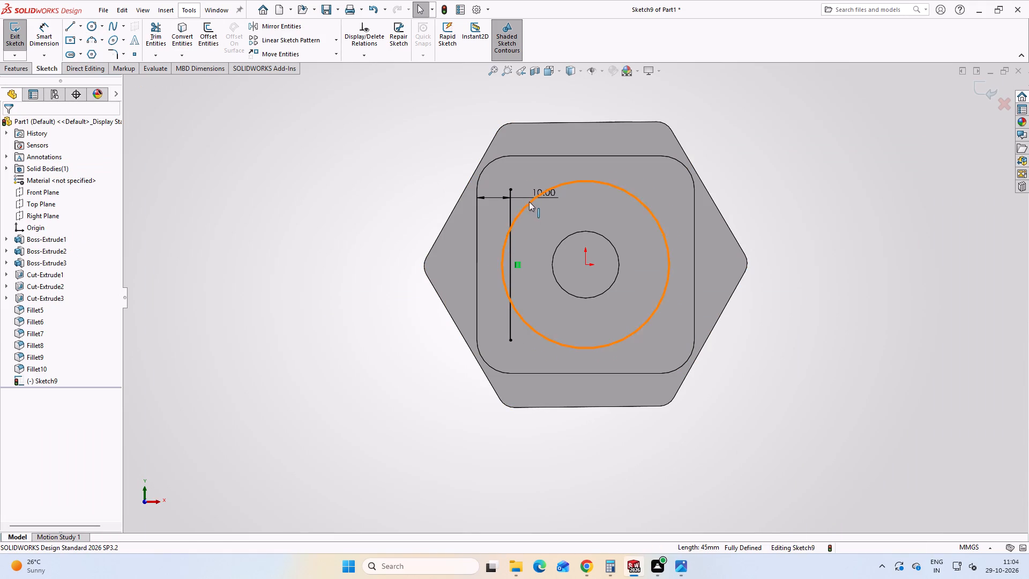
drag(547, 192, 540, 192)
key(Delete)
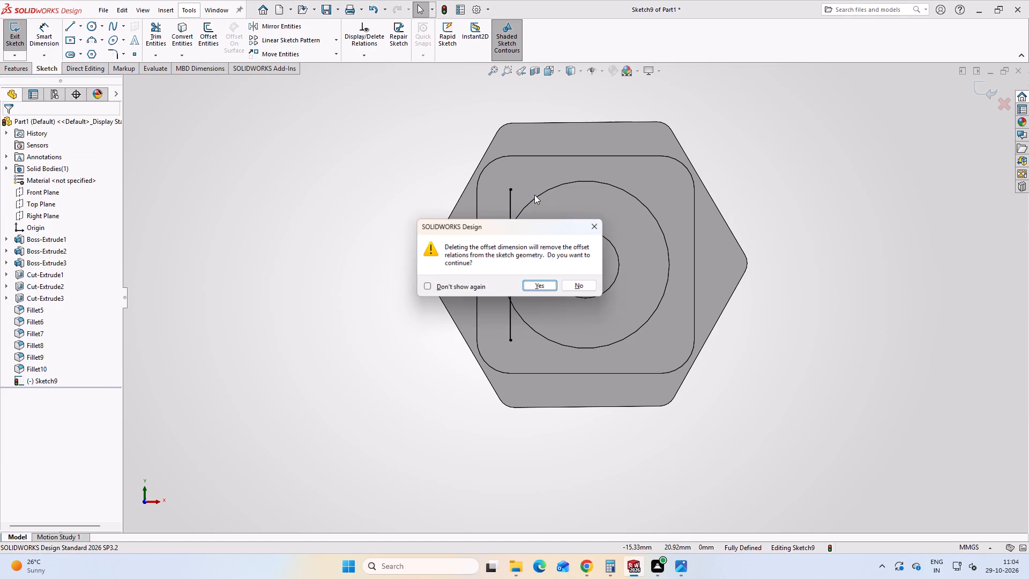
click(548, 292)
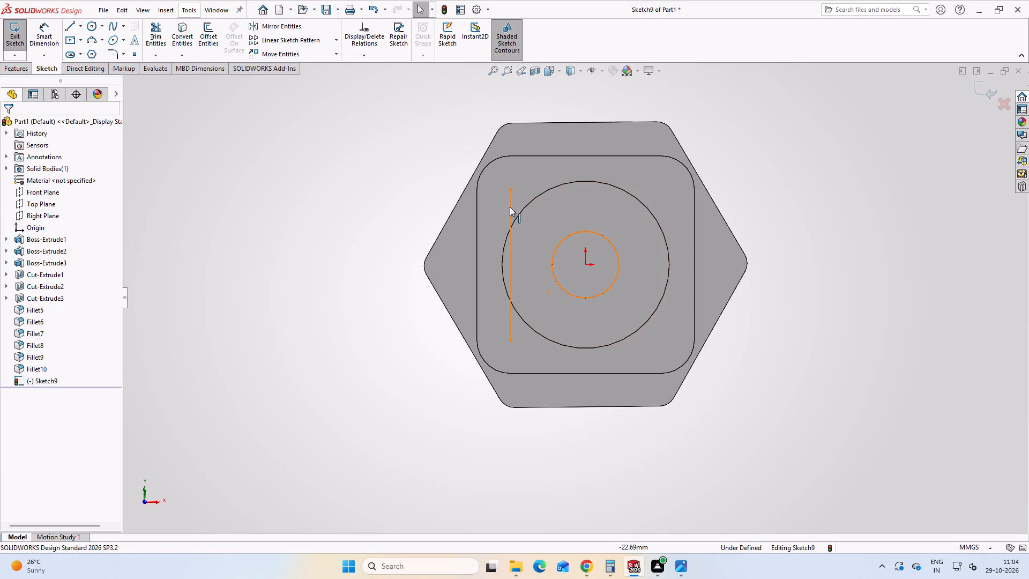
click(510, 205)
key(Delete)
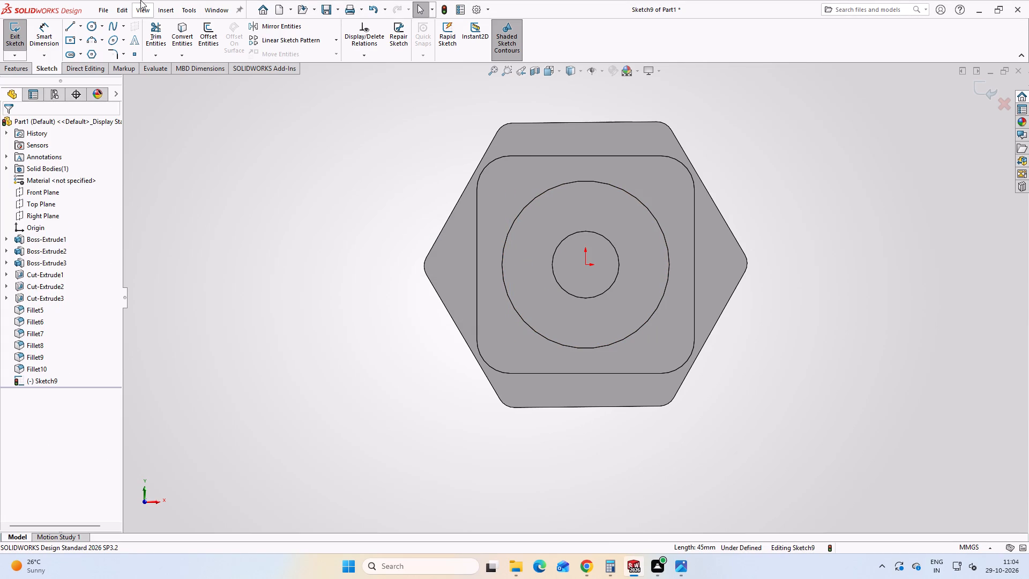
Sketch a centre rectangle of about 54.6 by 55 mm on the square flange face, centred on the origin.
click(72, 38)
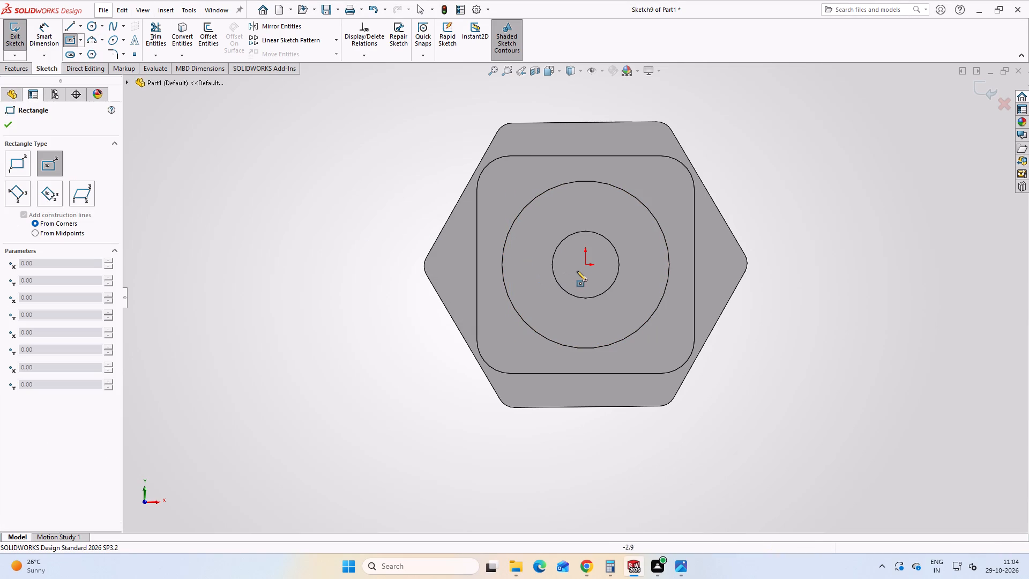
click(586, 267)
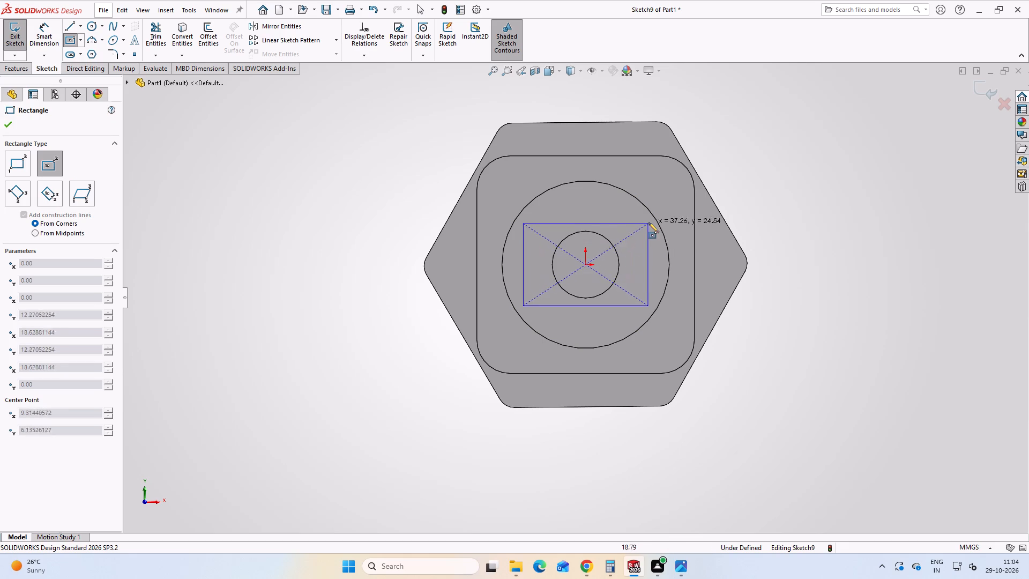
click(677, 173)
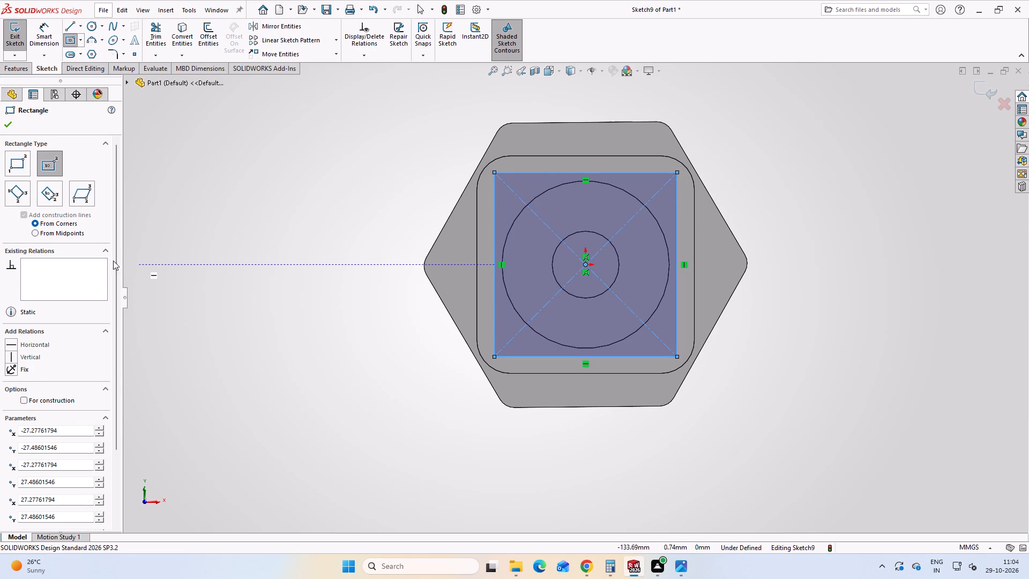
click(4, 130)
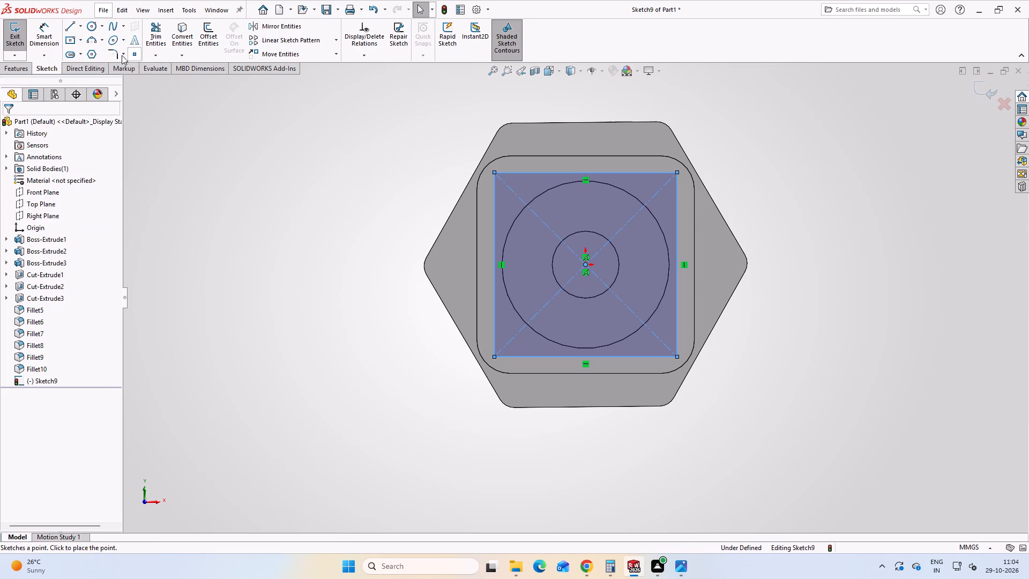
Round all four corners of the centre rectangle with 10 mm sketch fillets.
click(115, 54)
click(499, 174)
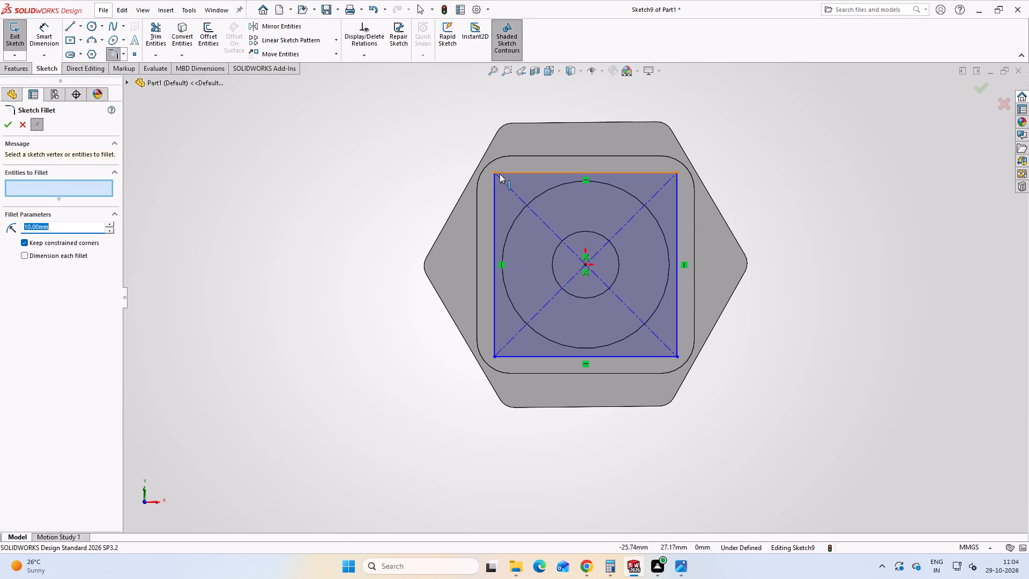
click(495, 179)
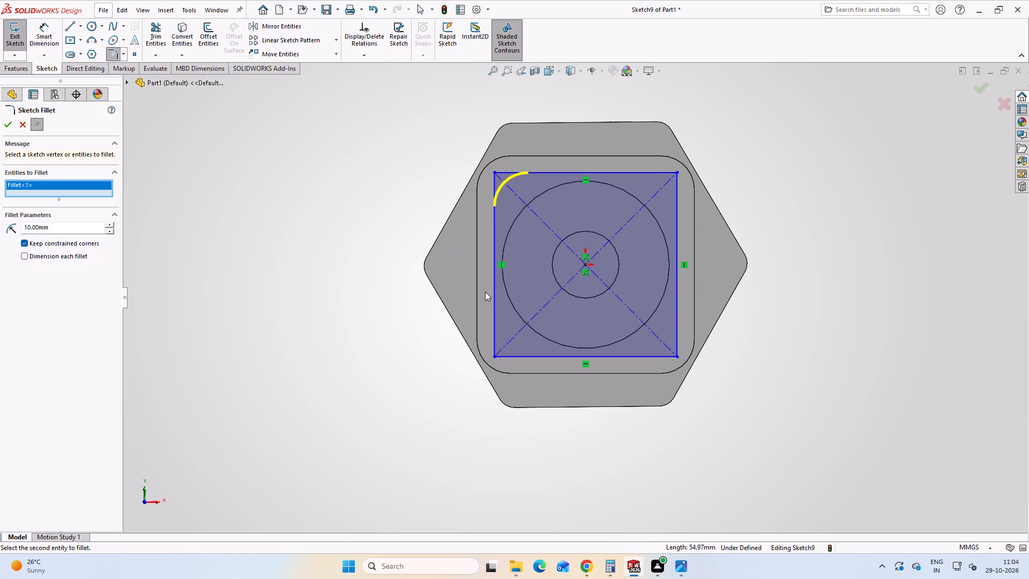
click(659, 172)
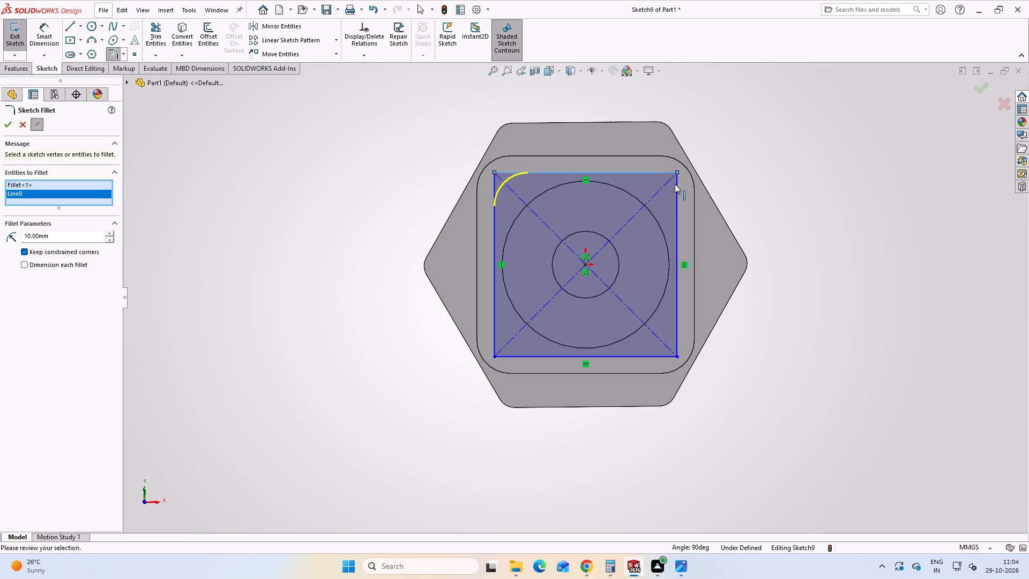
click(678, 194)
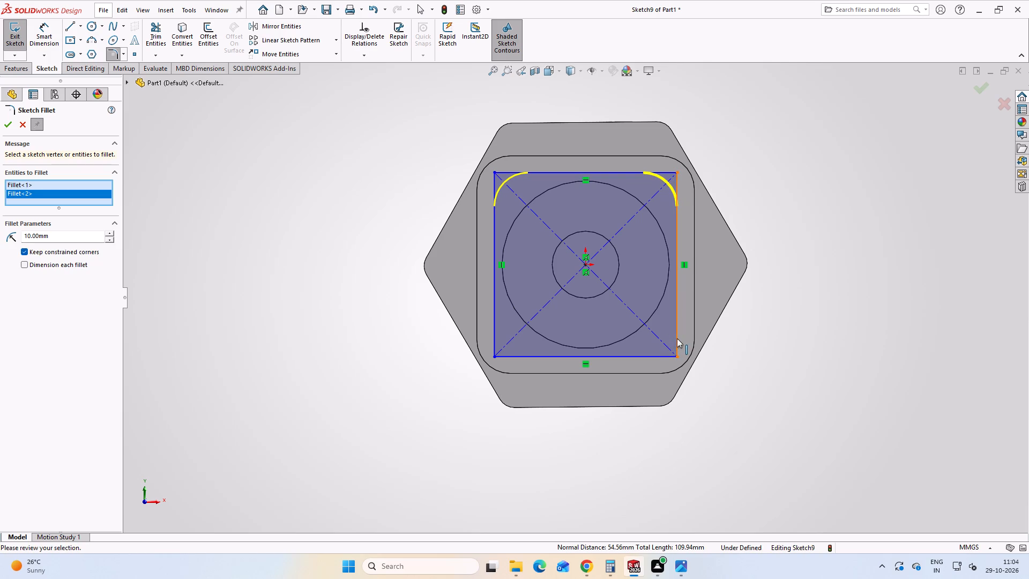
click(677, 338)
click(661, 355)
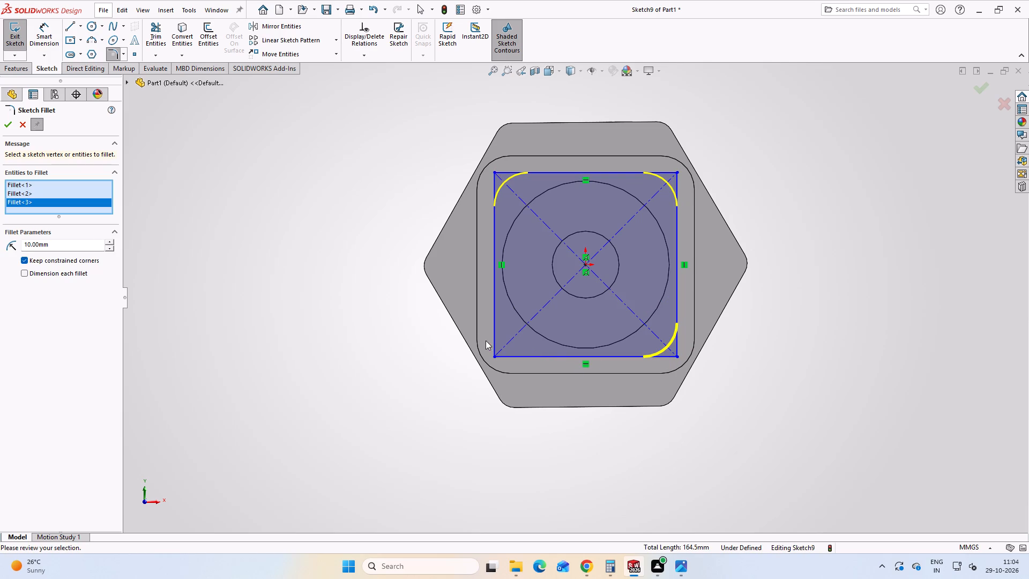
click(494, 342)
click(516, 357)
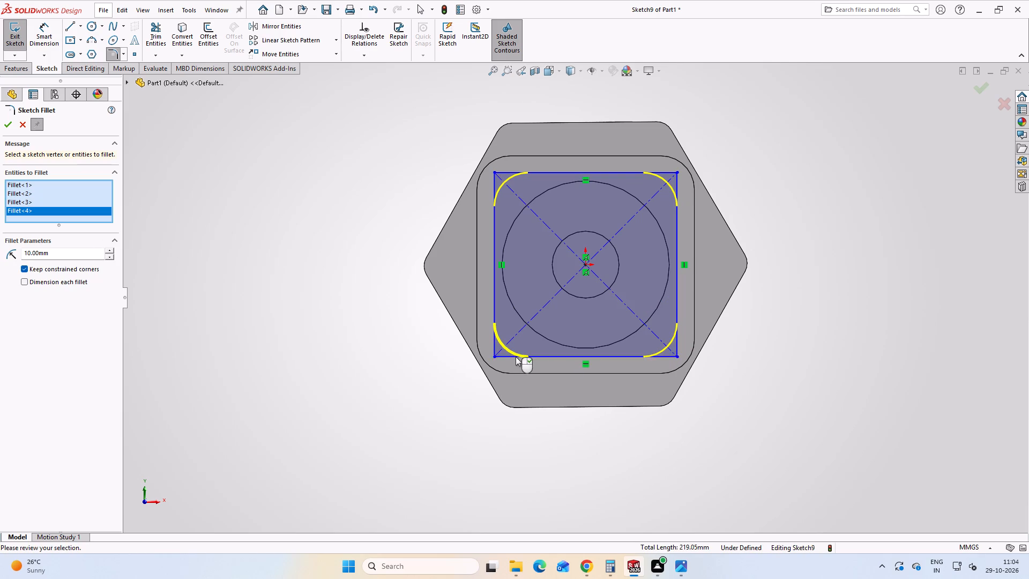
click(10, 129)
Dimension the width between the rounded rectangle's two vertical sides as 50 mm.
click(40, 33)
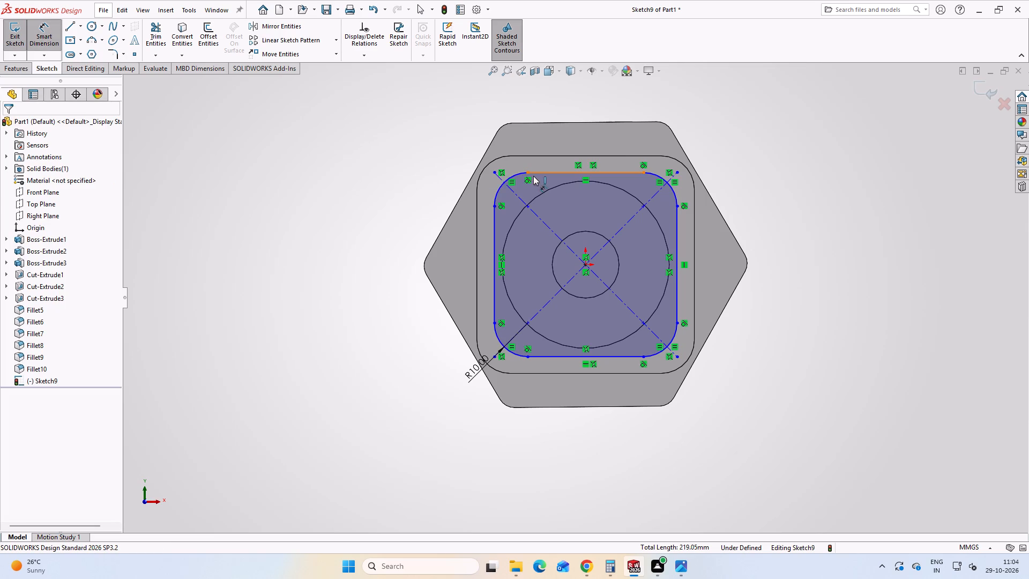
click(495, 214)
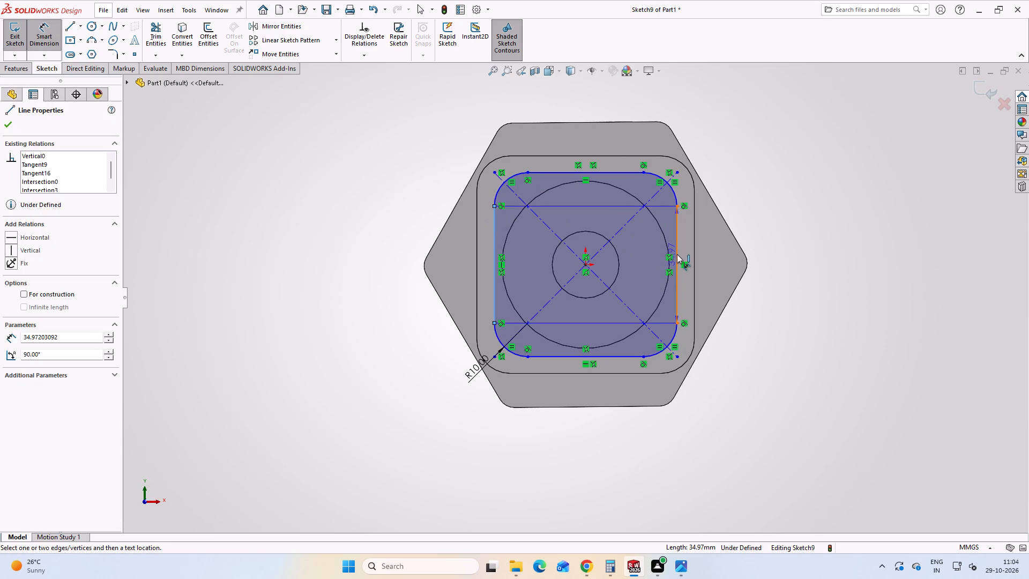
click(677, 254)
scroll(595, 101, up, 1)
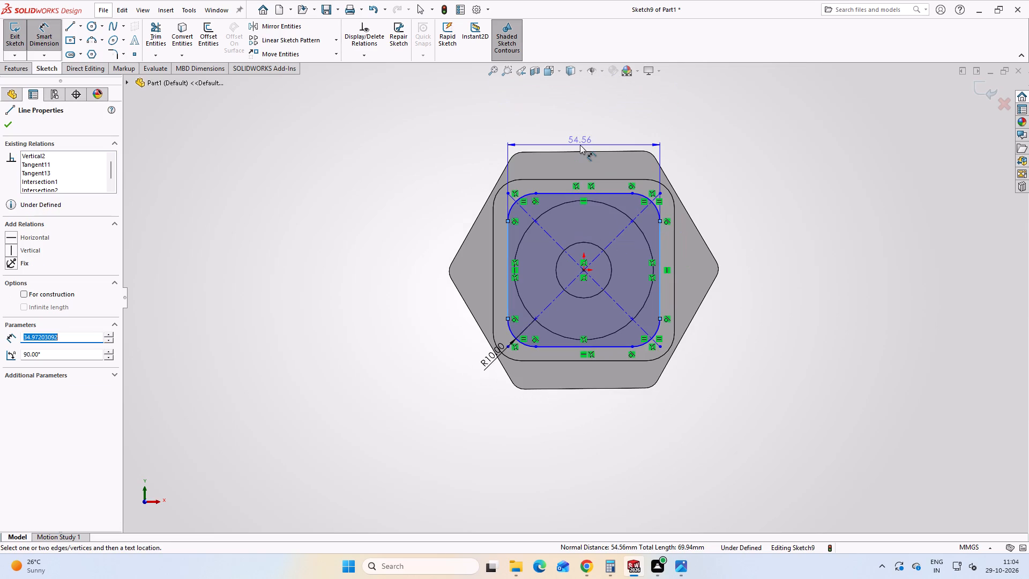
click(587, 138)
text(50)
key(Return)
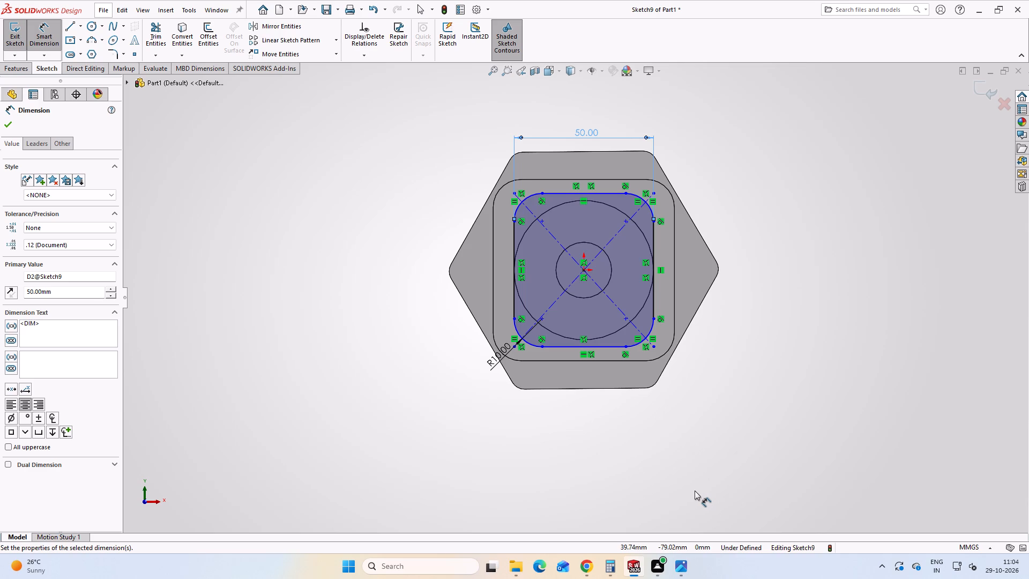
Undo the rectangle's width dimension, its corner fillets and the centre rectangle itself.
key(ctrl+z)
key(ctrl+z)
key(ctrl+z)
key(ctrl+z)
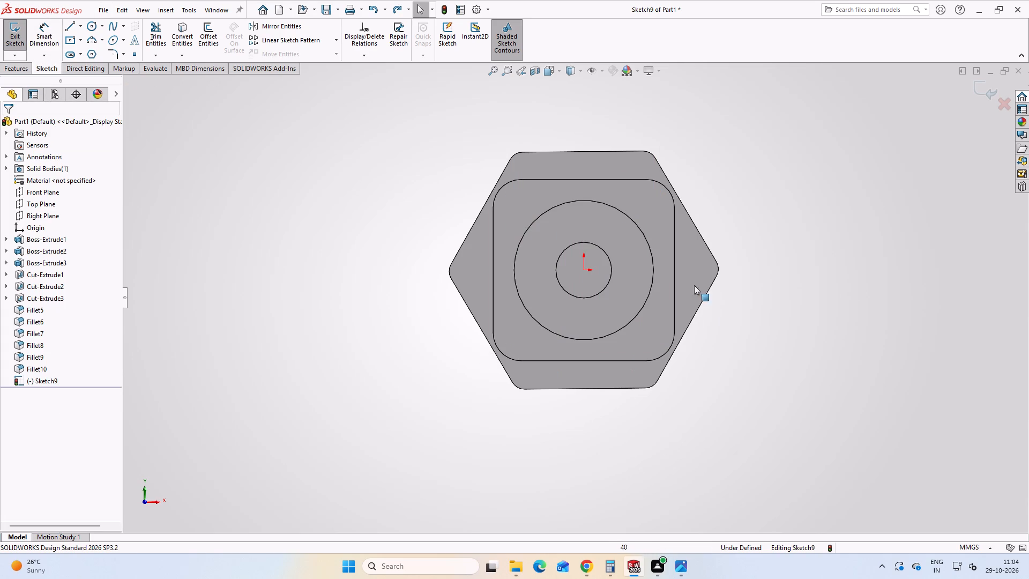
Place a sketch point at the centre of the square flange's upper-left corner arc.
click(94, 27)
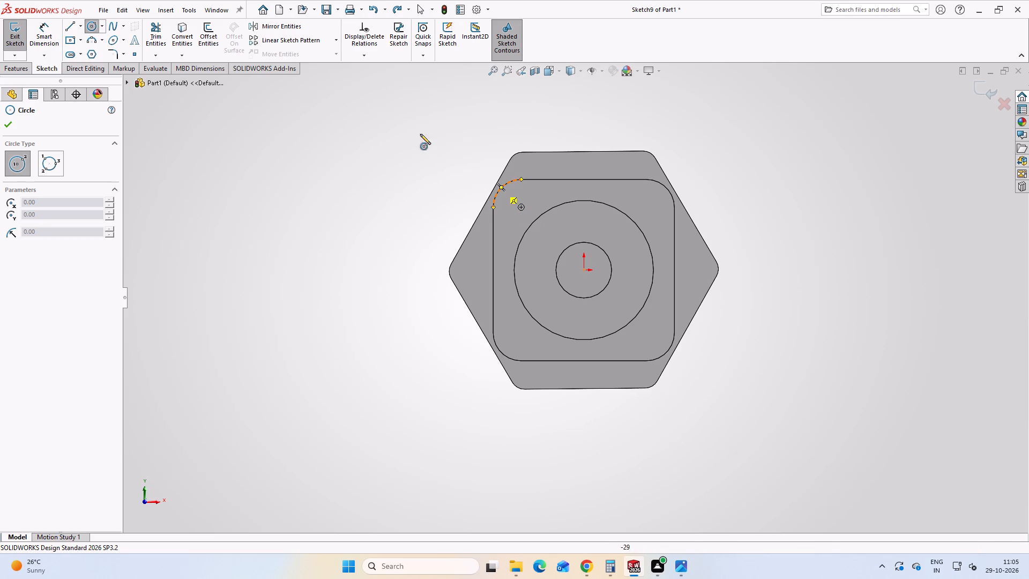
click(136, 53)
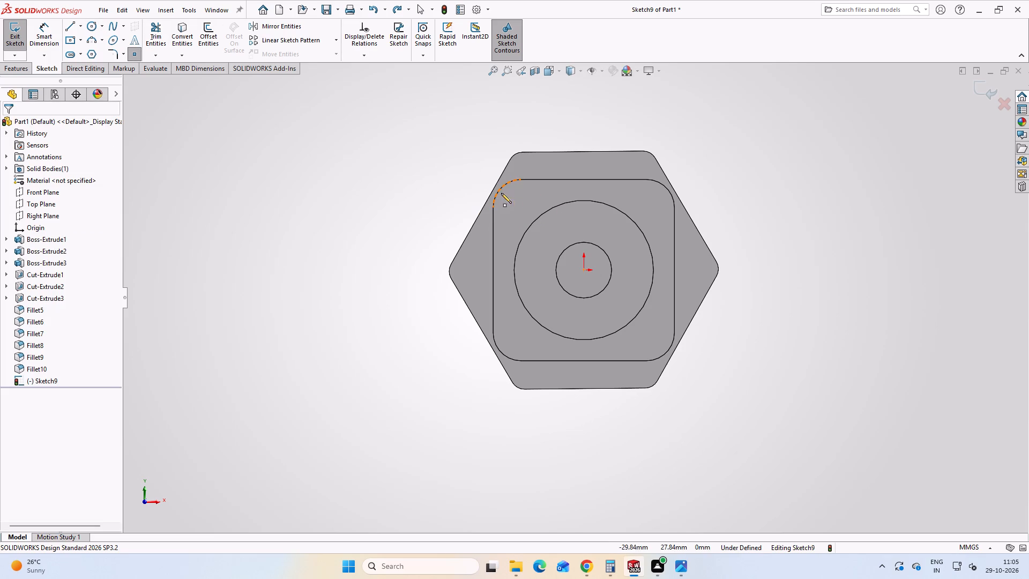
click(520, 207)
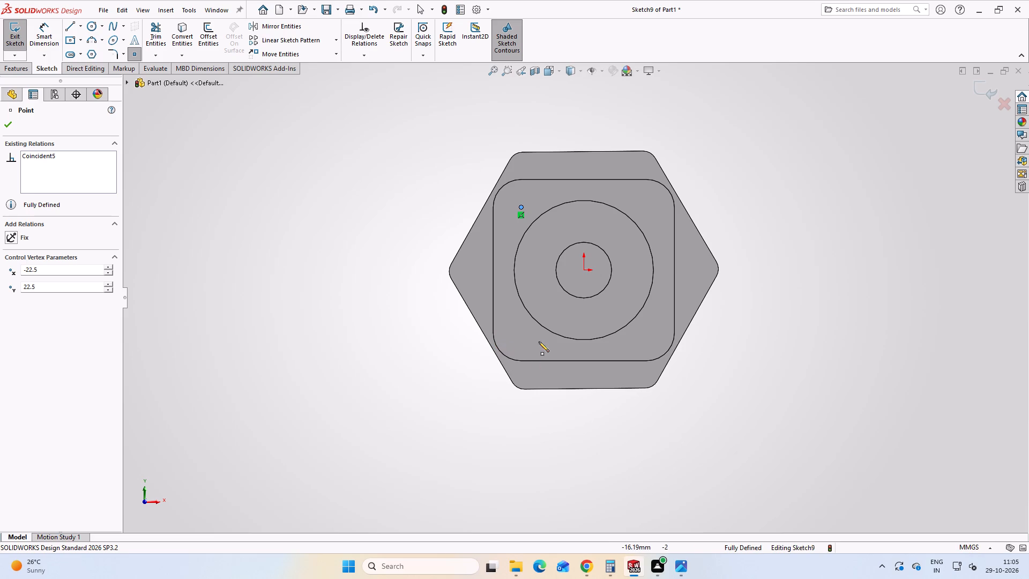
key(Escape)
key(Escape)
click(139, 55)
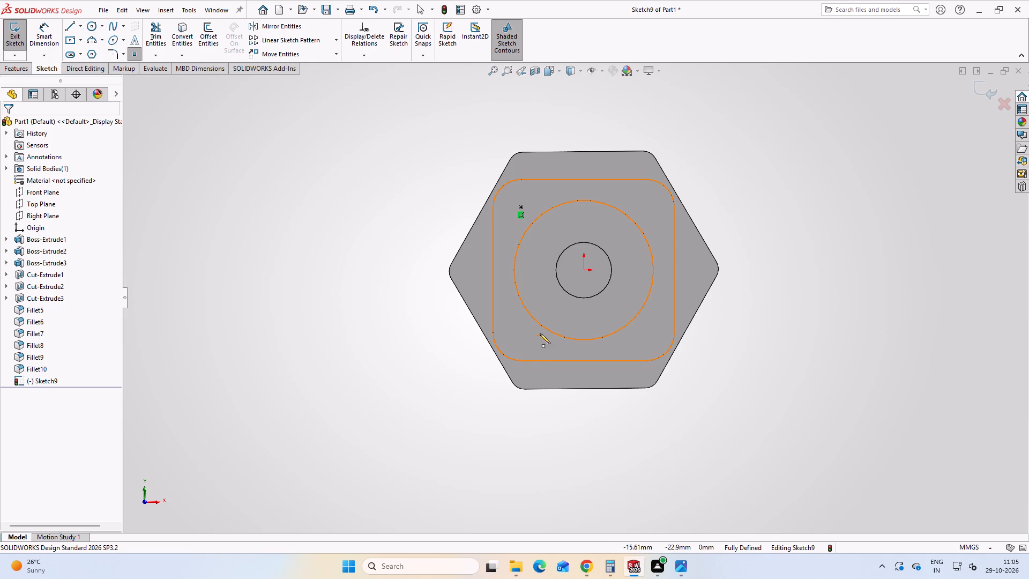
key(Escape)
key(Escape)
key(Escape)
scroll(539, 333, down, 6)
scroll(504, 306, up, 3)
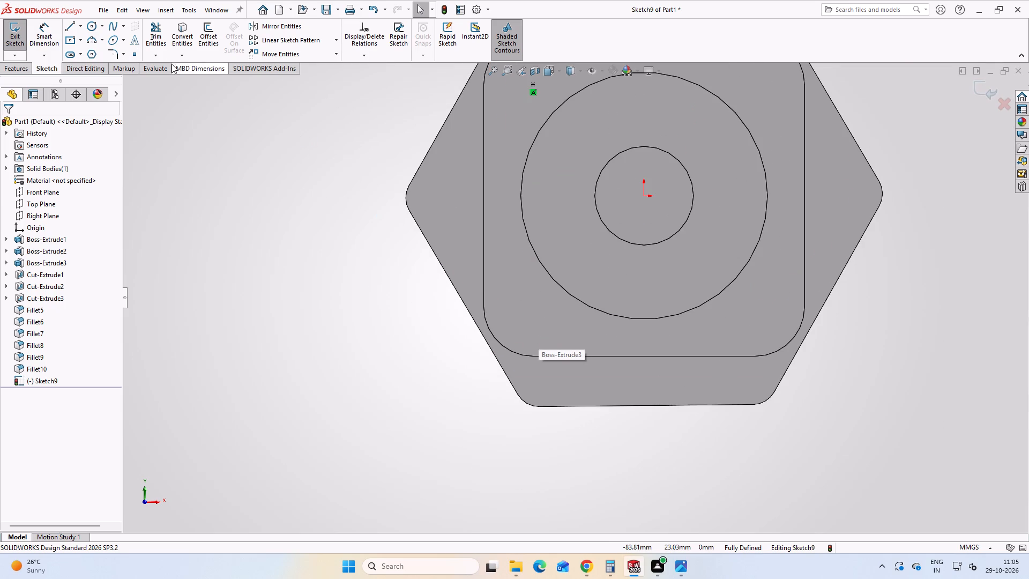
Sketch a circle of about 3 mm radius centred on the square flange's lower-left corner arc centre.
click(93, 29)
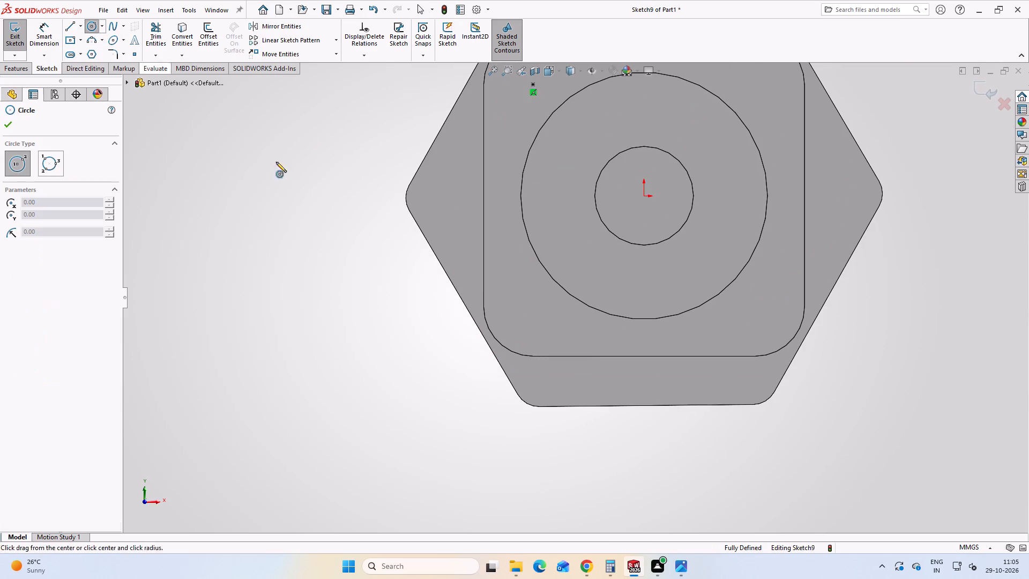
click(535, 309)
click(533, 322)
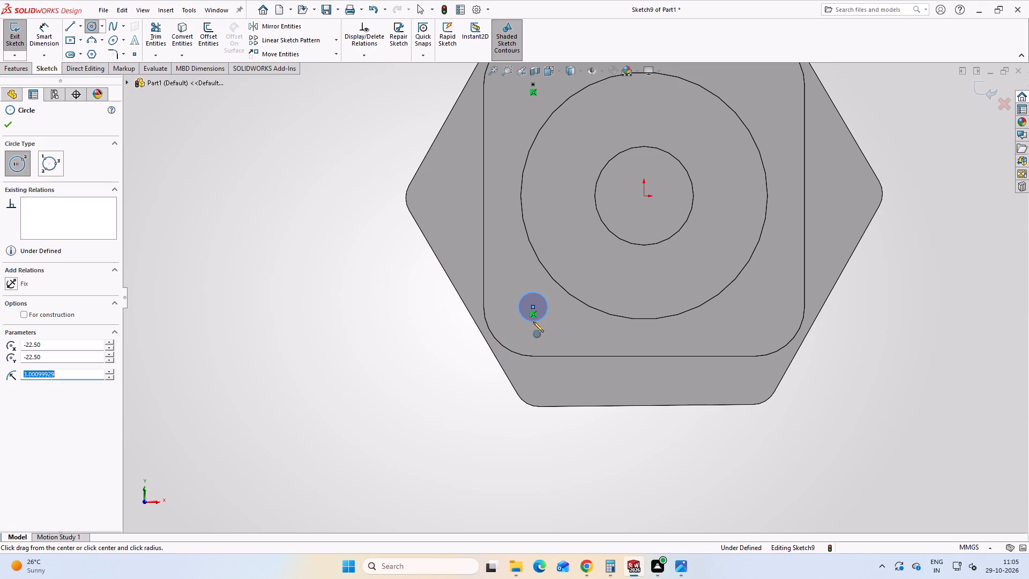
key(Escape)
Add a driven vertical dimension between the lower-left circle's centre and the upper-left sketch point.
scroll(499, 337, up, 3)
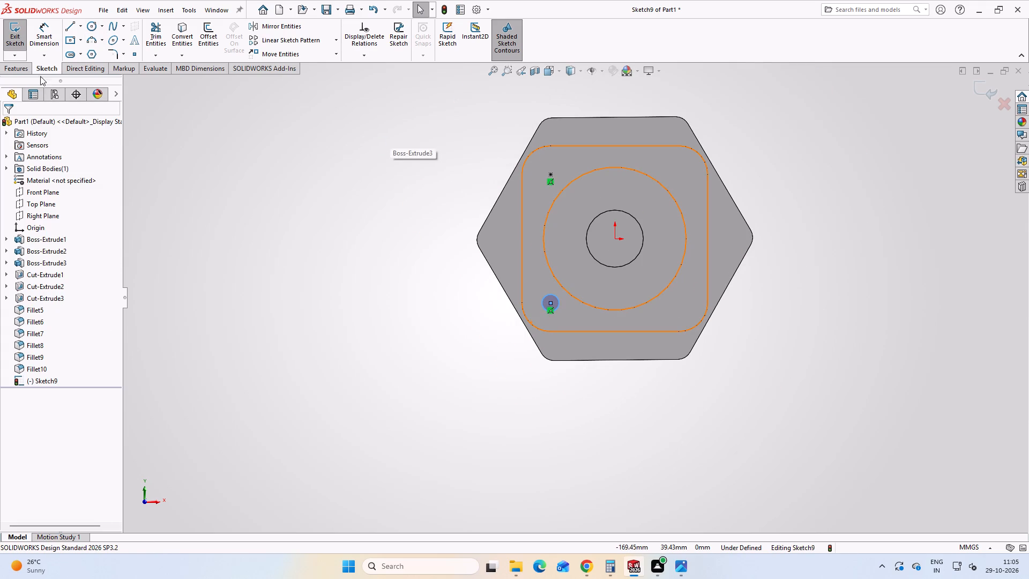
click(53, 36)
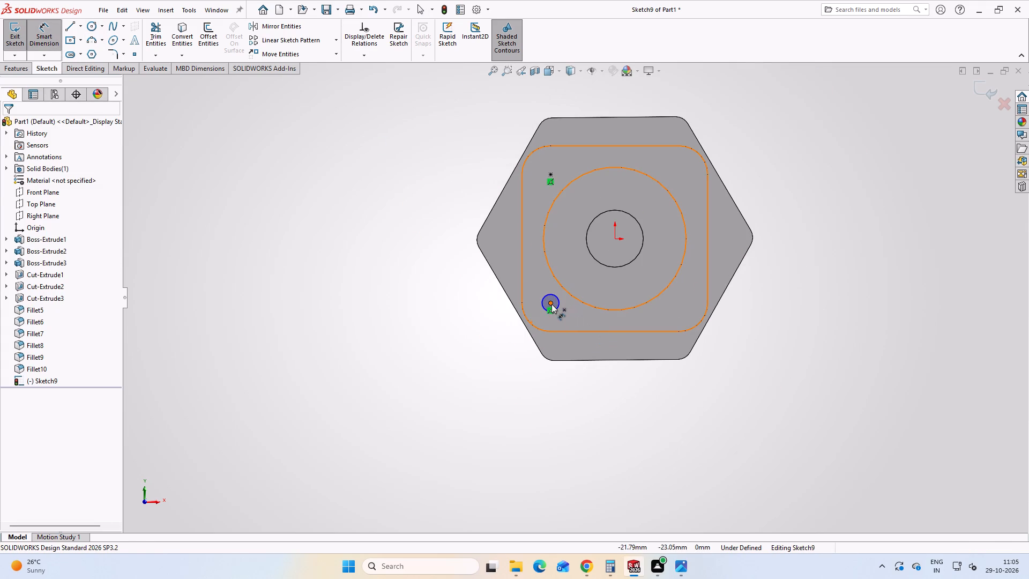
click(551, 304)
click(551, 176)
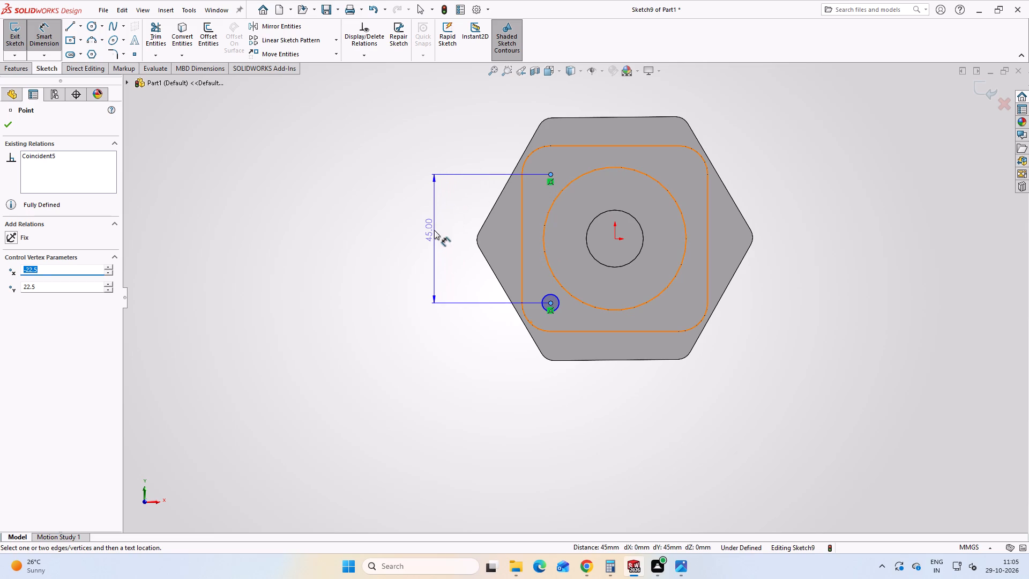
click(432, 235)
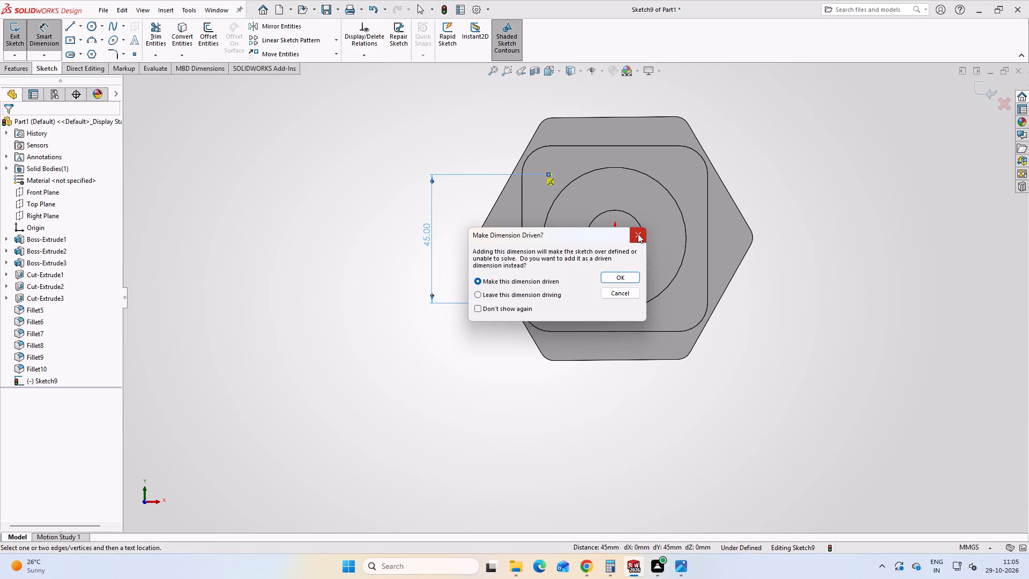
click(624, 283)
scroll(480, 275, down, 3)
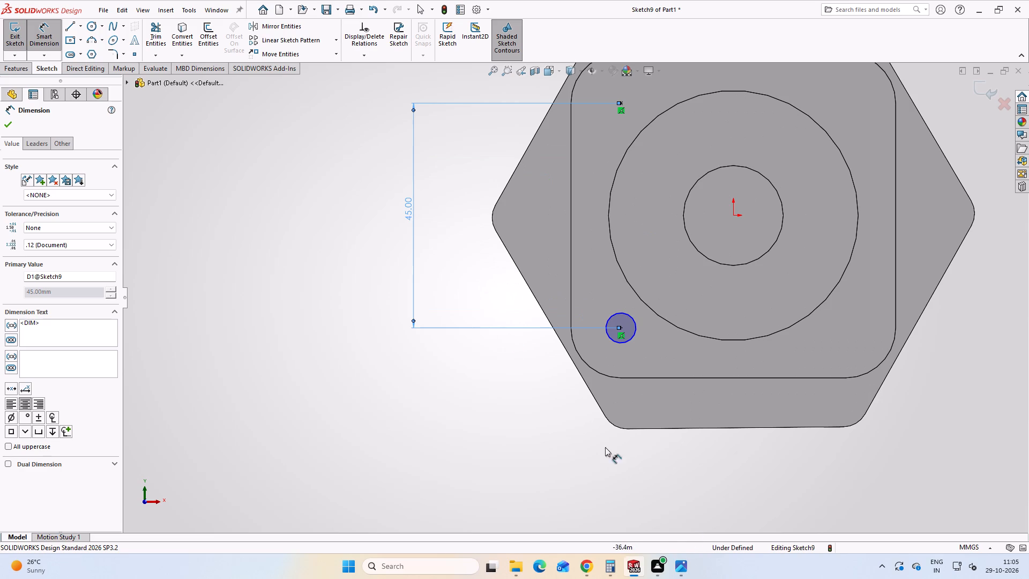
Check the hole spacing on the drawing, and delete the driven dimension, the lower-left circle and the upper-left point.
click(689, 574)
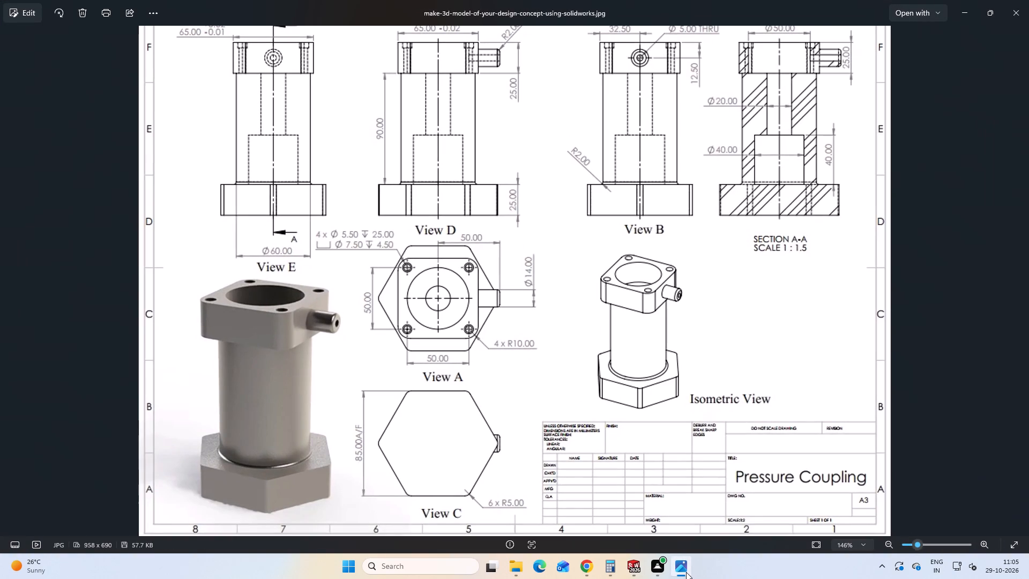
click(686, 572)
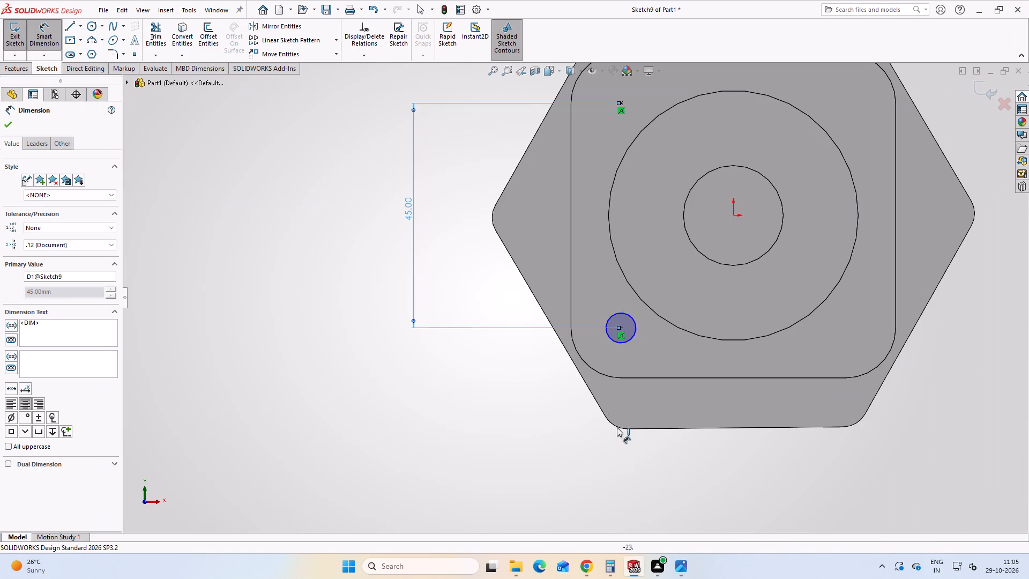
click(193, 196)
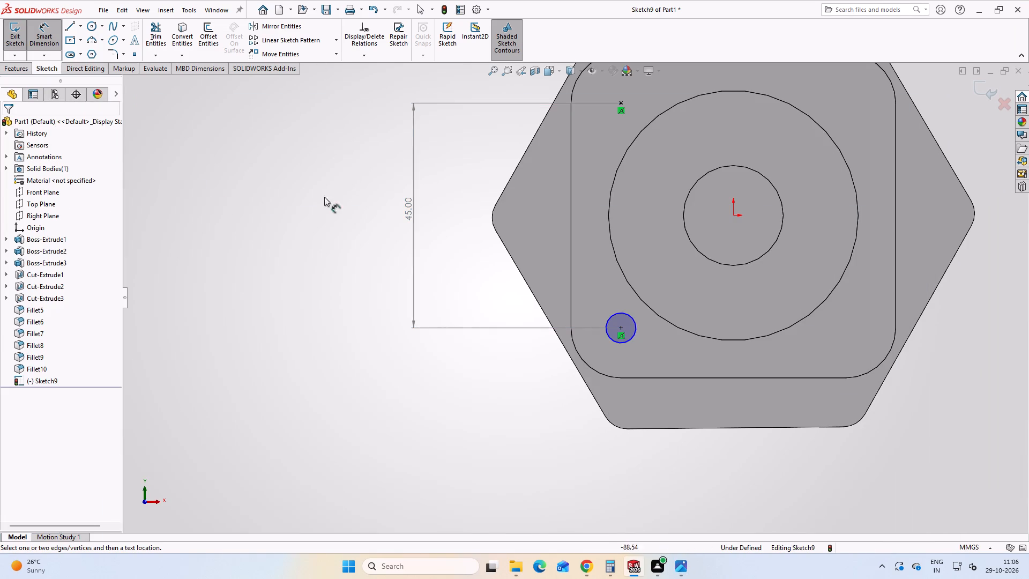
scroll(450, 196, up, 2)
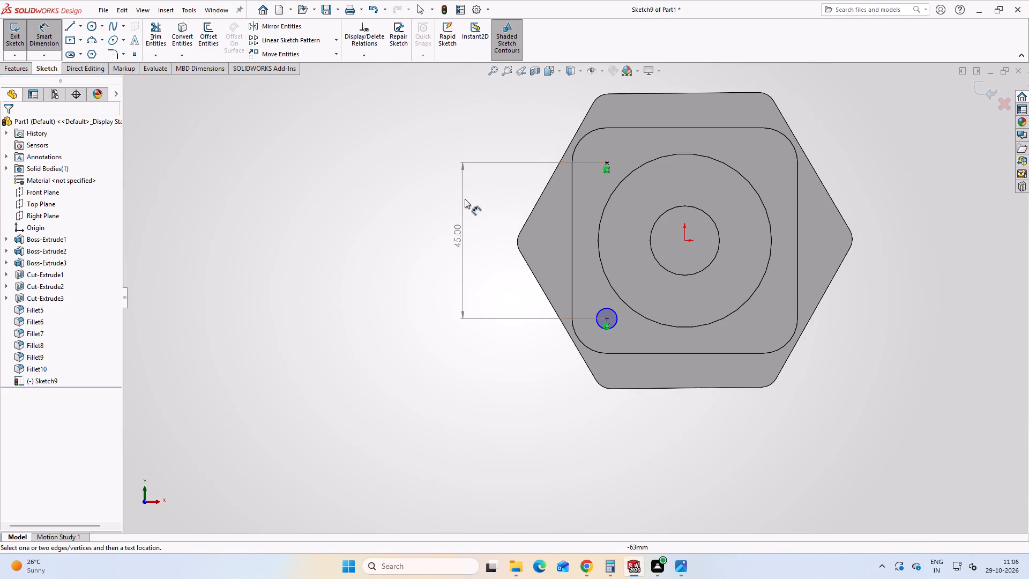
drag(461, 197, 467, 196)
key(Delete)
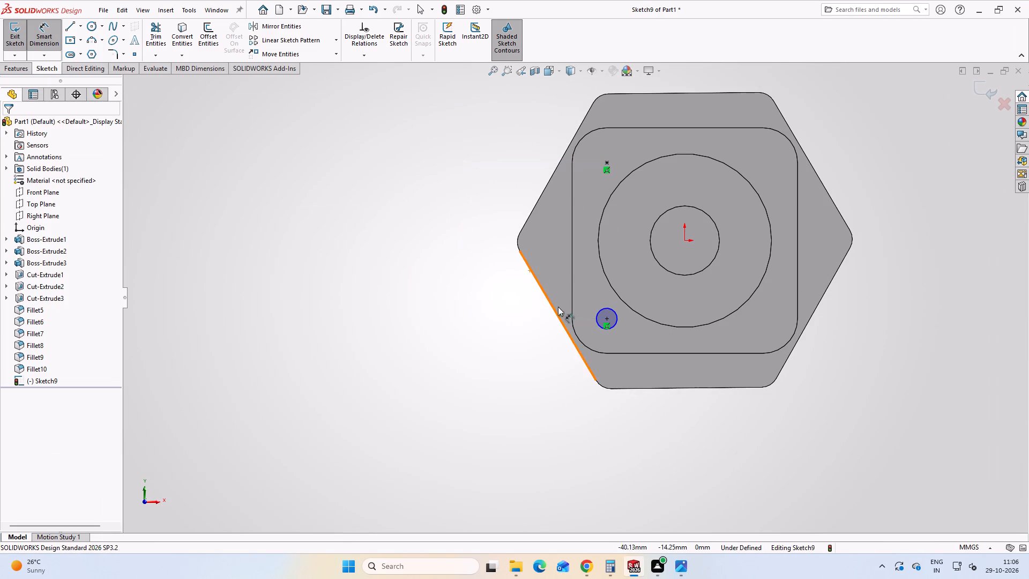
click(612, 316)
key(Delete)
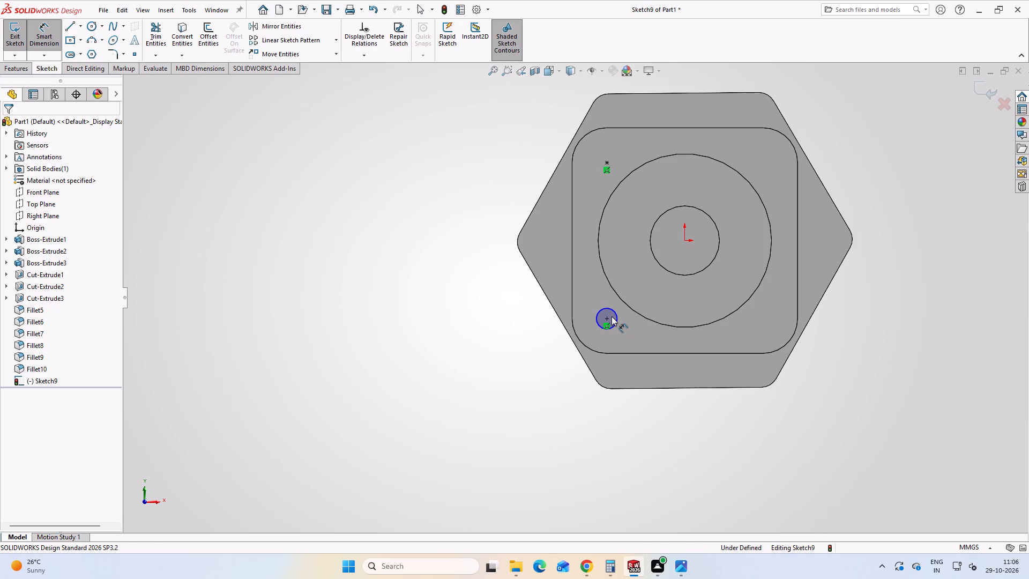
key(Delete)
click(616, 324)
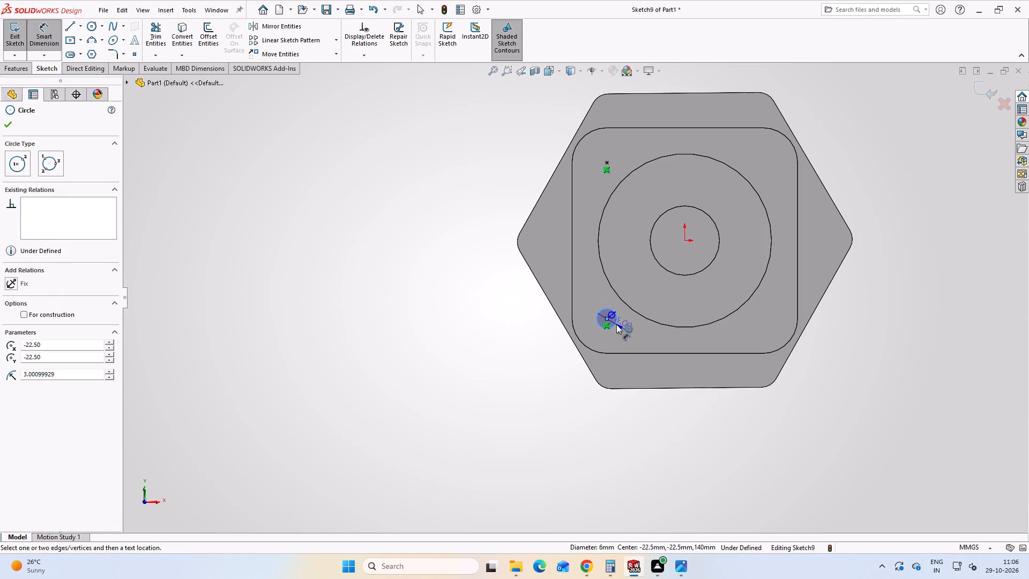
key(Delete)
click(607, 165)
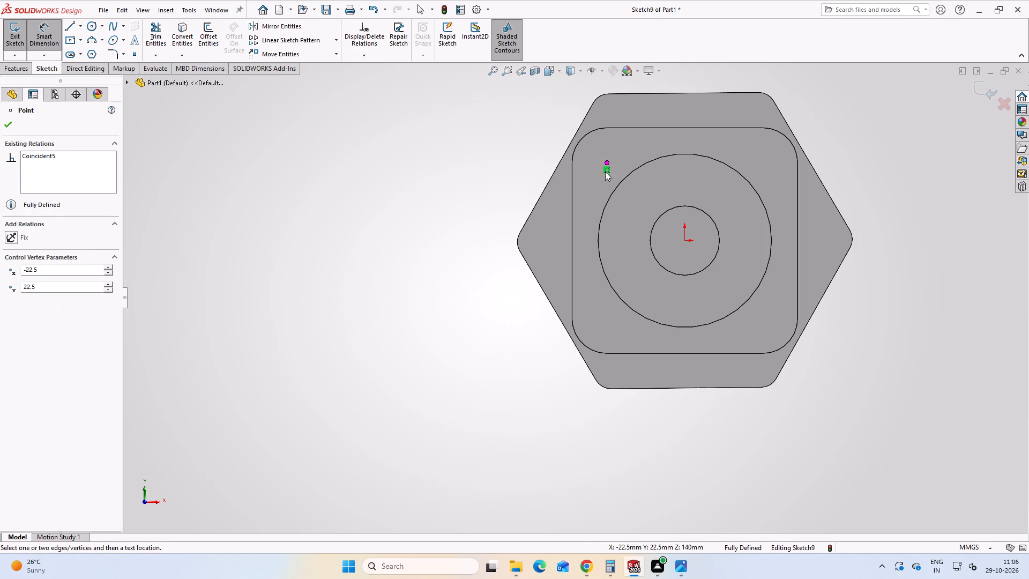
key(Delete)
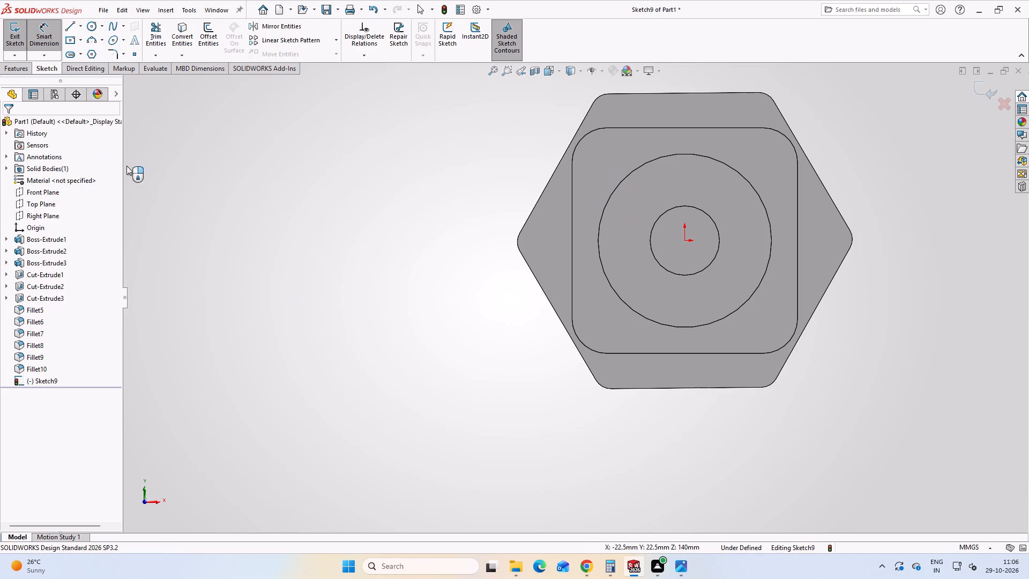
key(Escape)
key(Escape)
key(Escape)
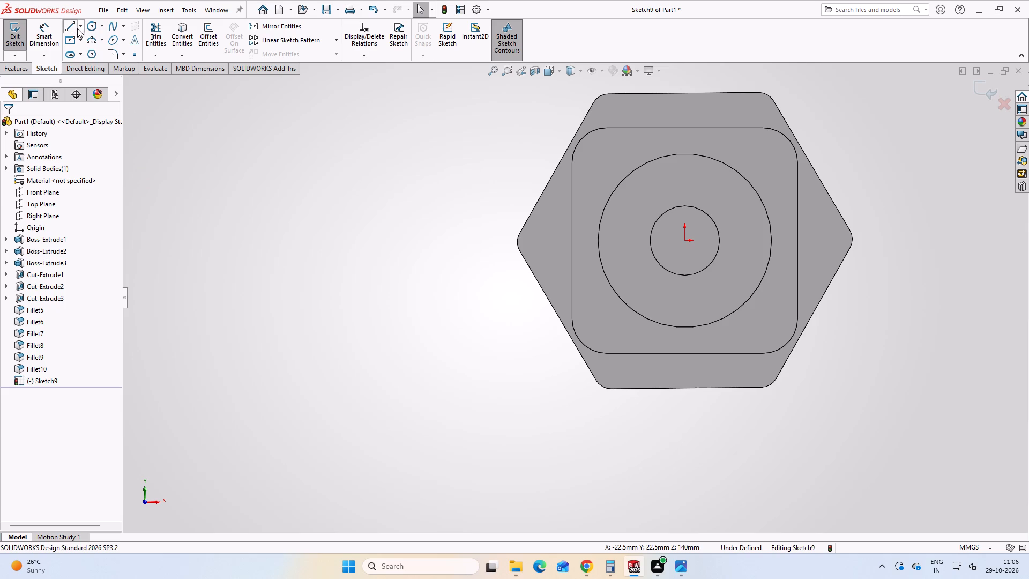
Sketch two vertically aligned circles near the flange's left corners, about 4 mm radius at the upper and 4.6 mm at the lower.
click(93, 28)
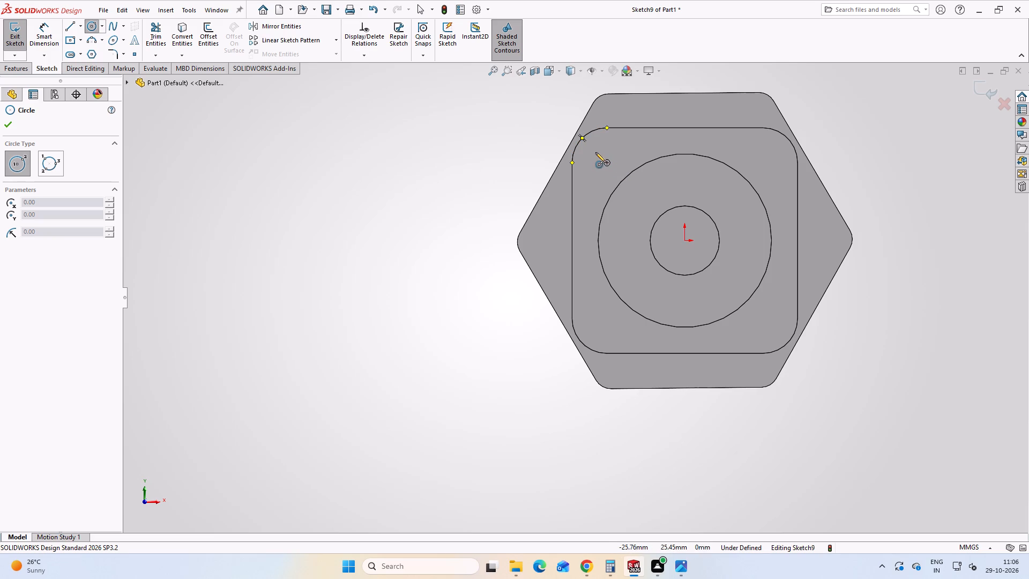
click(597, 153)
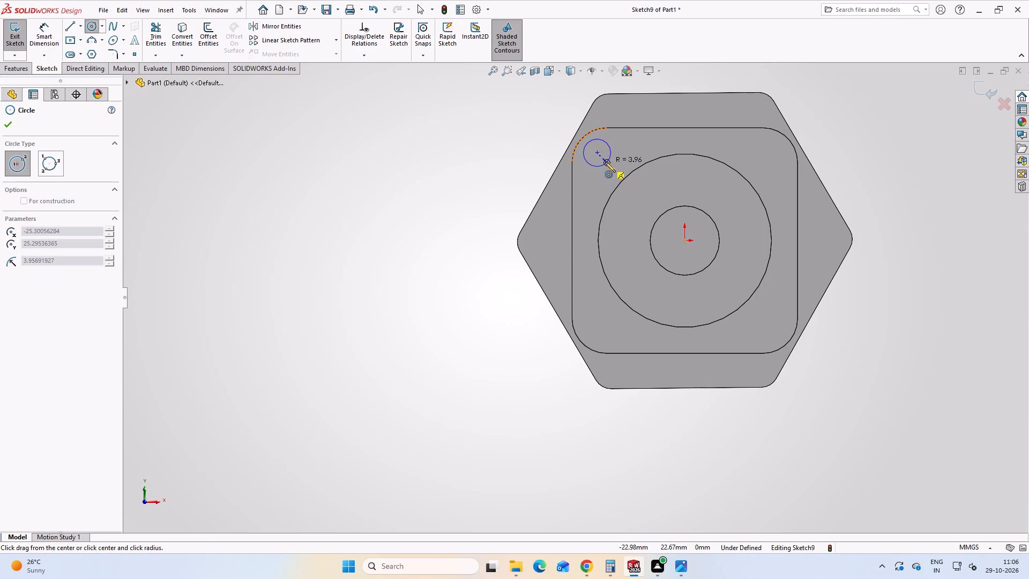
click(605, 162)
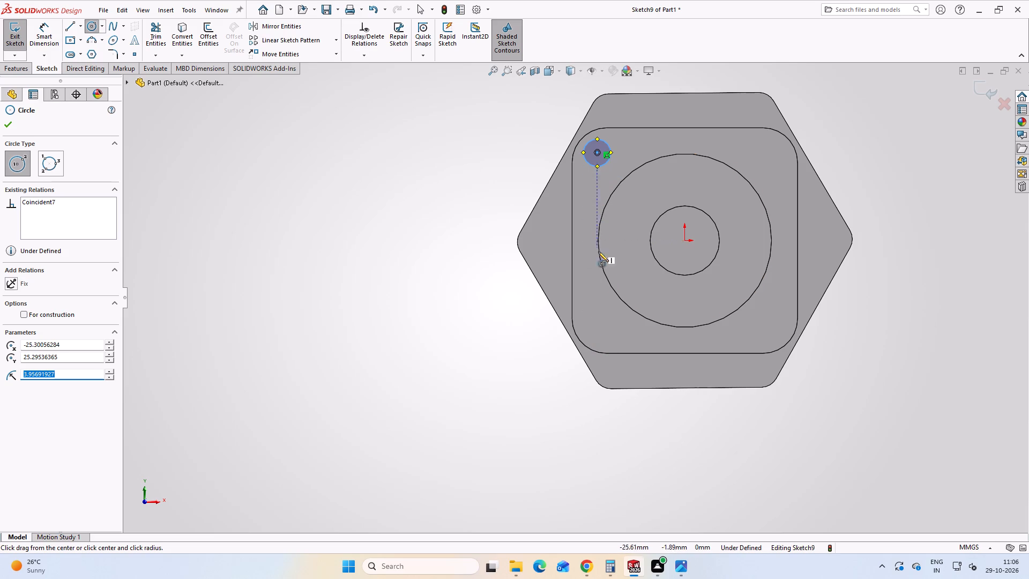
click(596, 328)
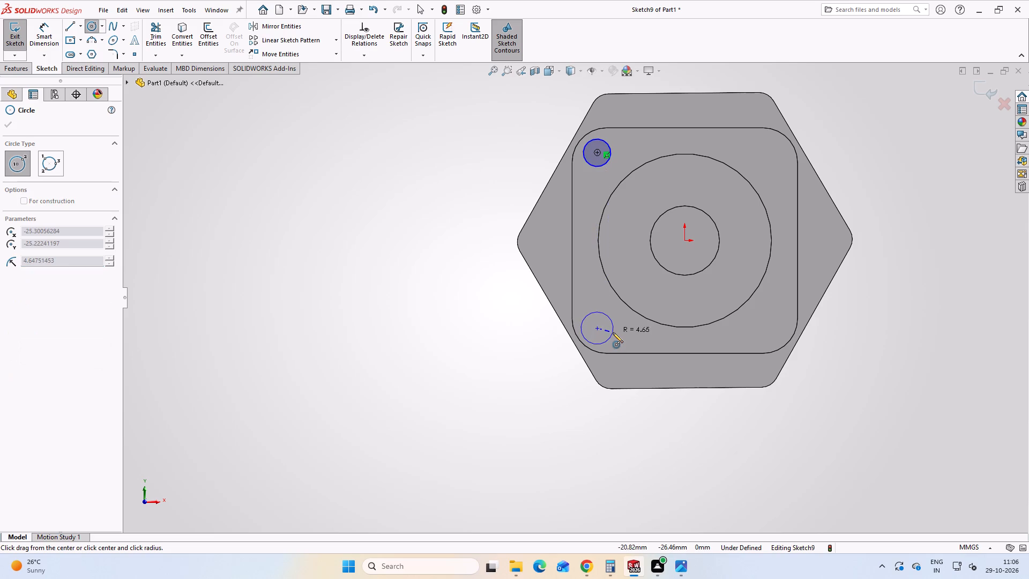
click(613, 332)
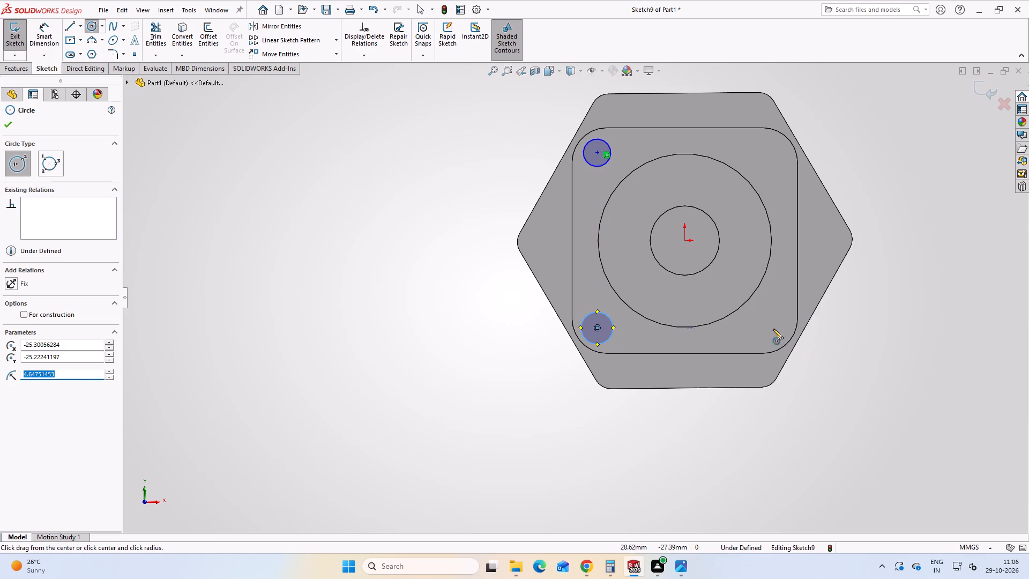
key(Escape)
key(Escape)
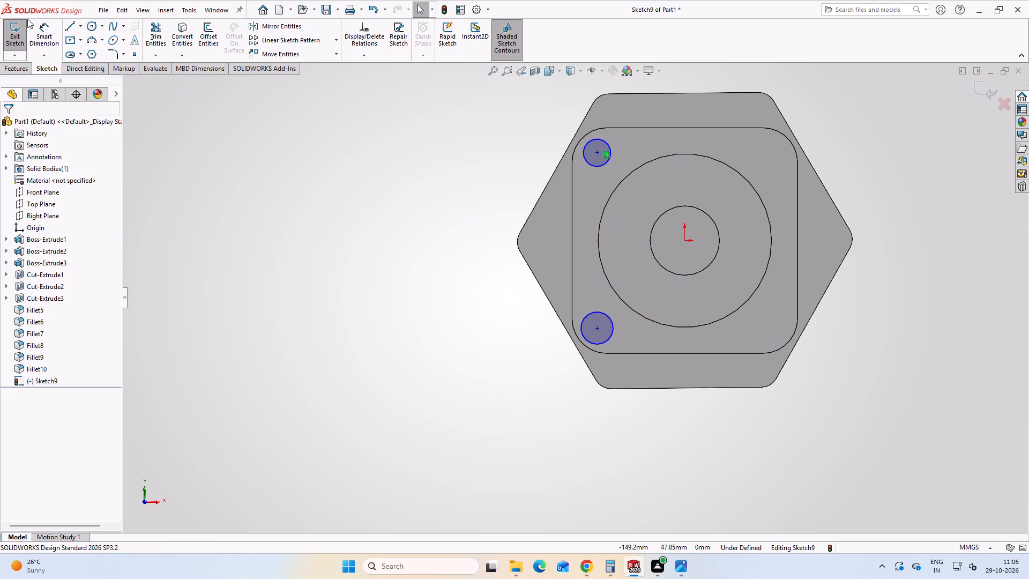
Dimension the vertical distance between the centres of the two left corner circles as 50 mm.
click(38, 24)
click(587, 162)
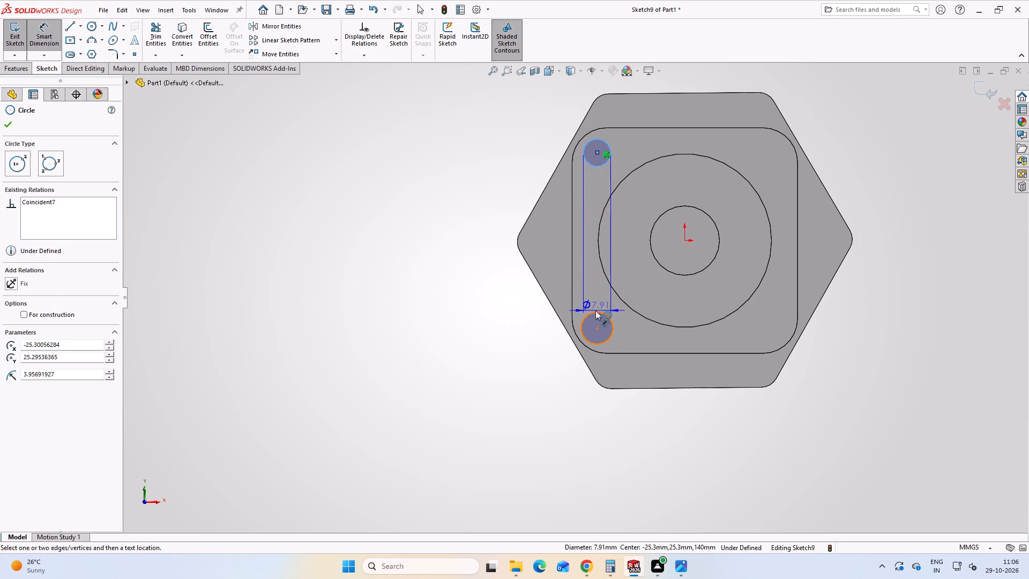
click(596, 314)
click(487, 281)
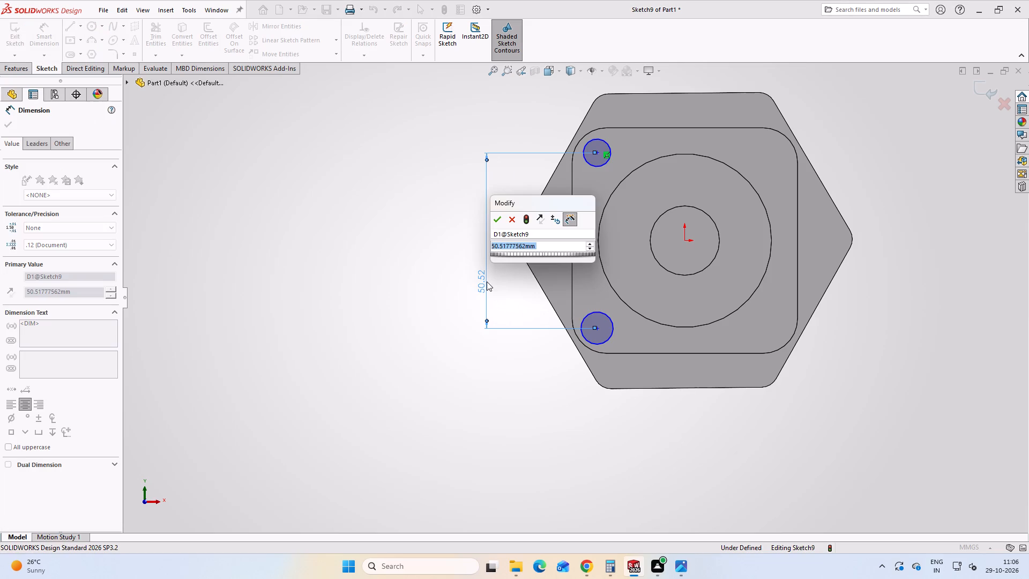
text(50)
key(Return)
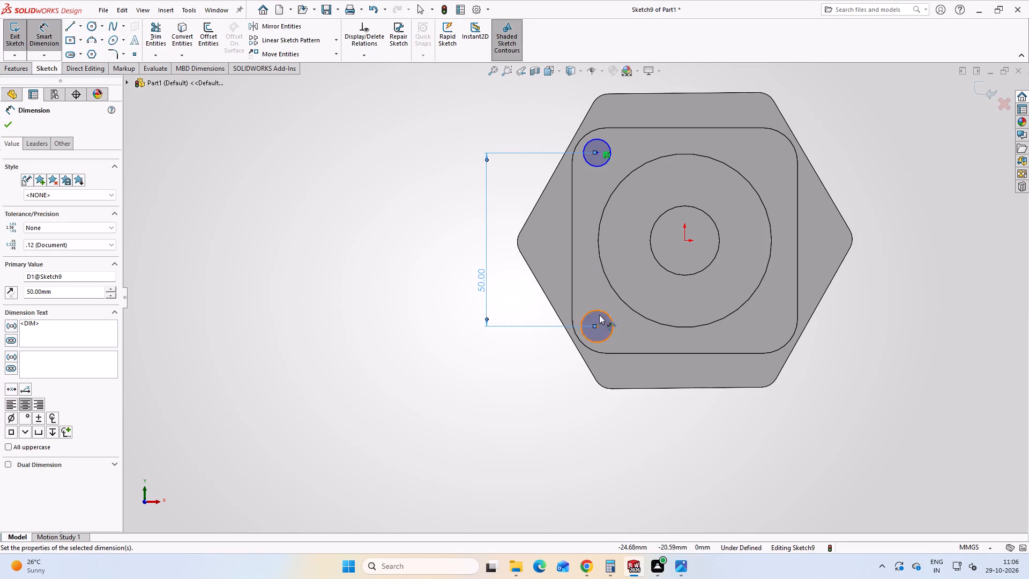
Dimension the lower-left and upper-left corner circles with a diameter of 7.50 mm each.
click(605, 341)
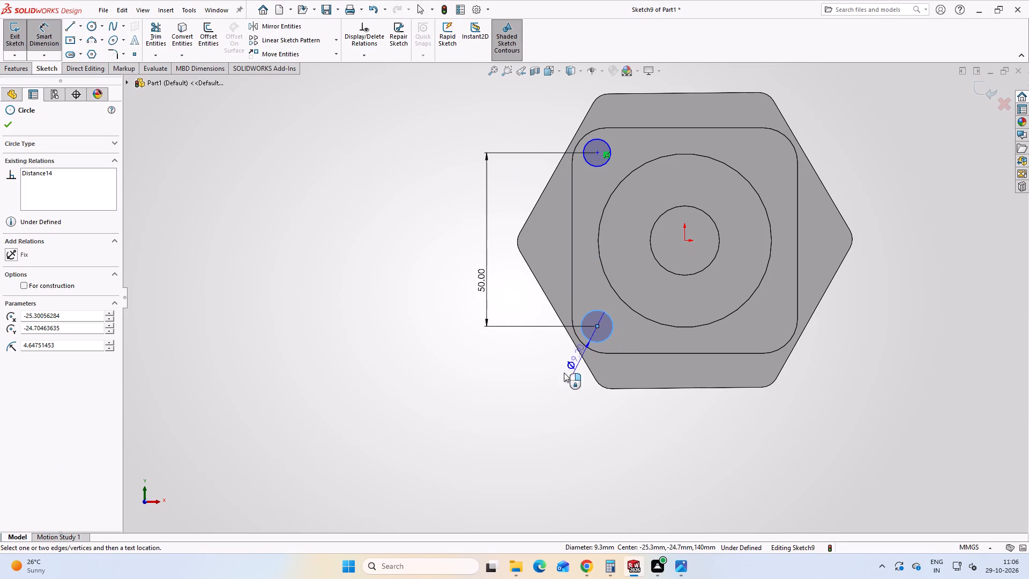
click(546, 379)
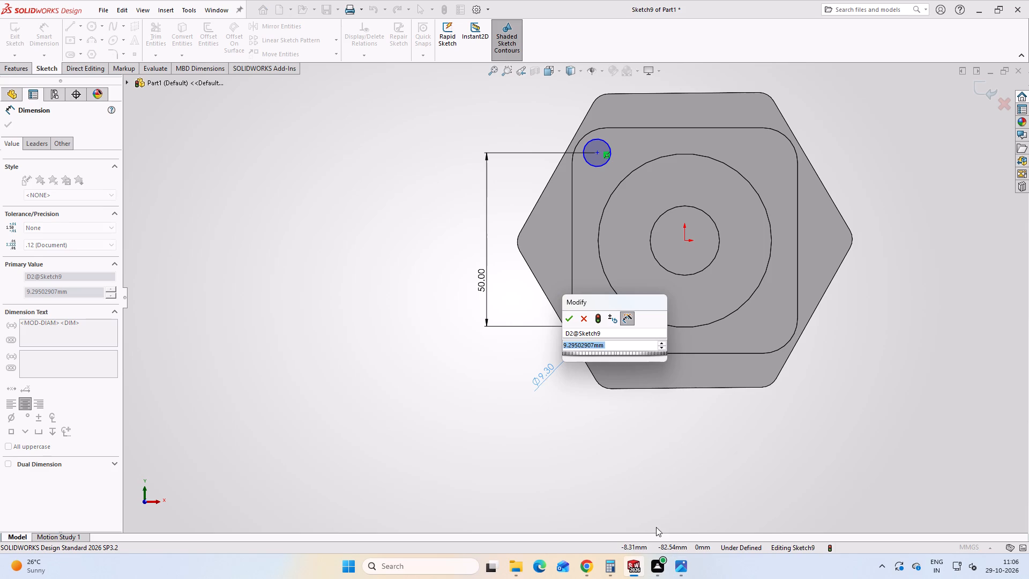
text(7.5)
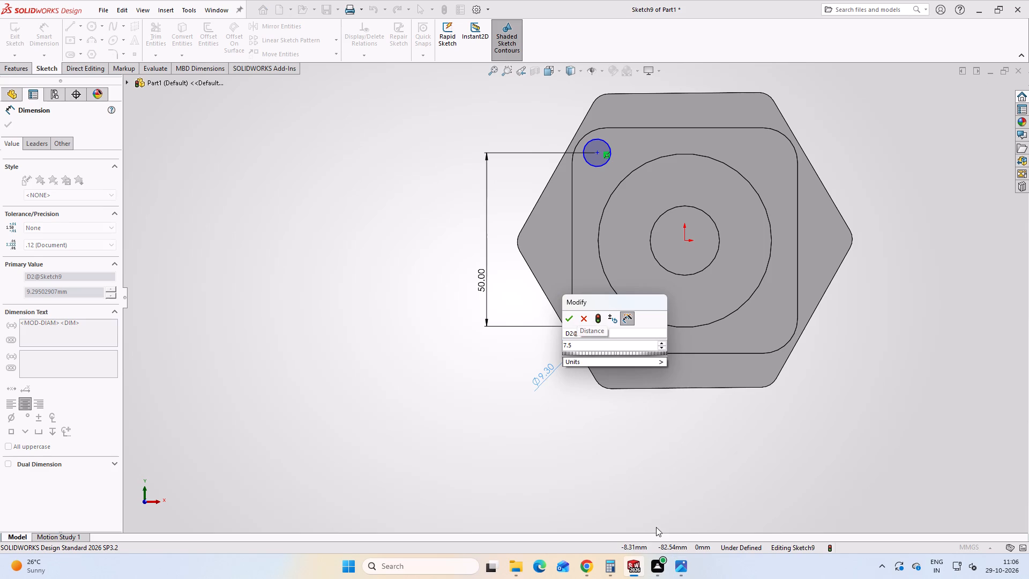
key(0)
key(Return)
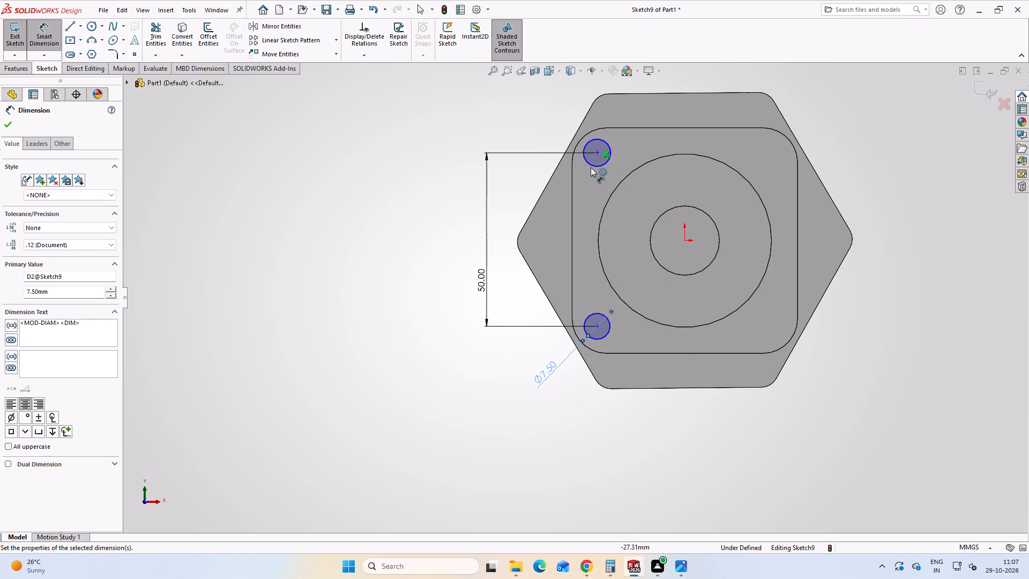
click(593, 163)
click(535, 115)
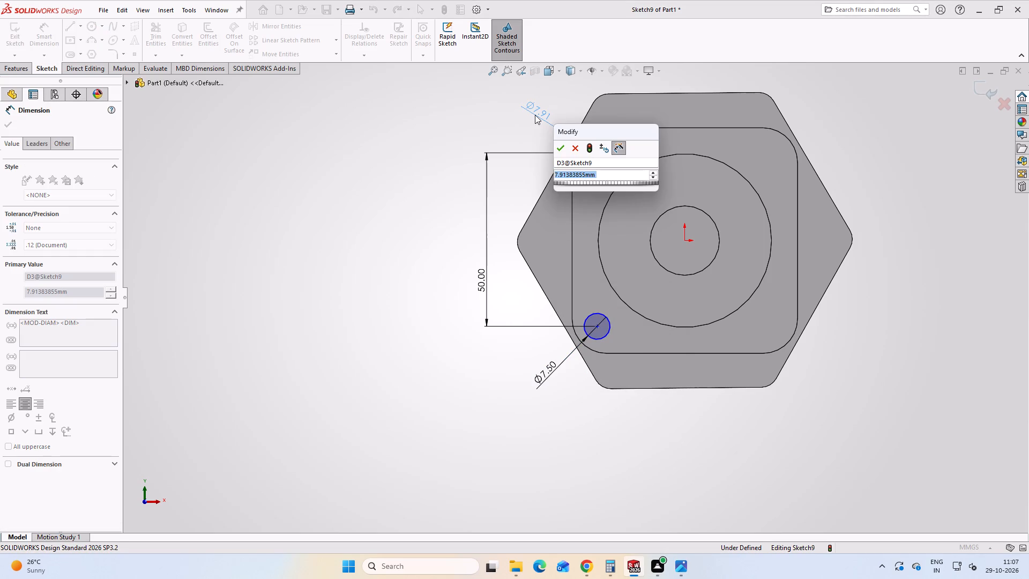
text(7.50)
key(Return)
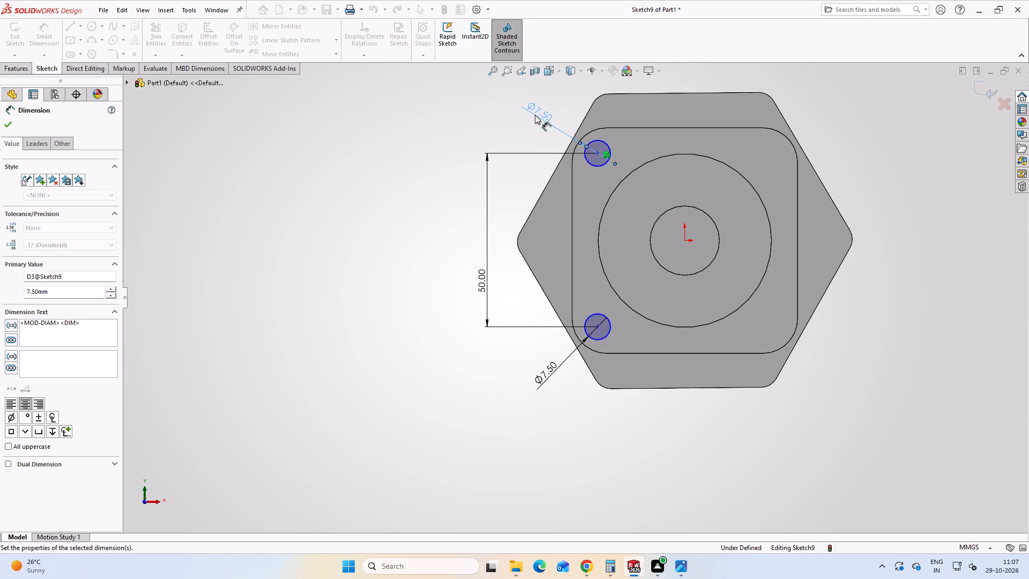
scroll(594, 210, down, 3)
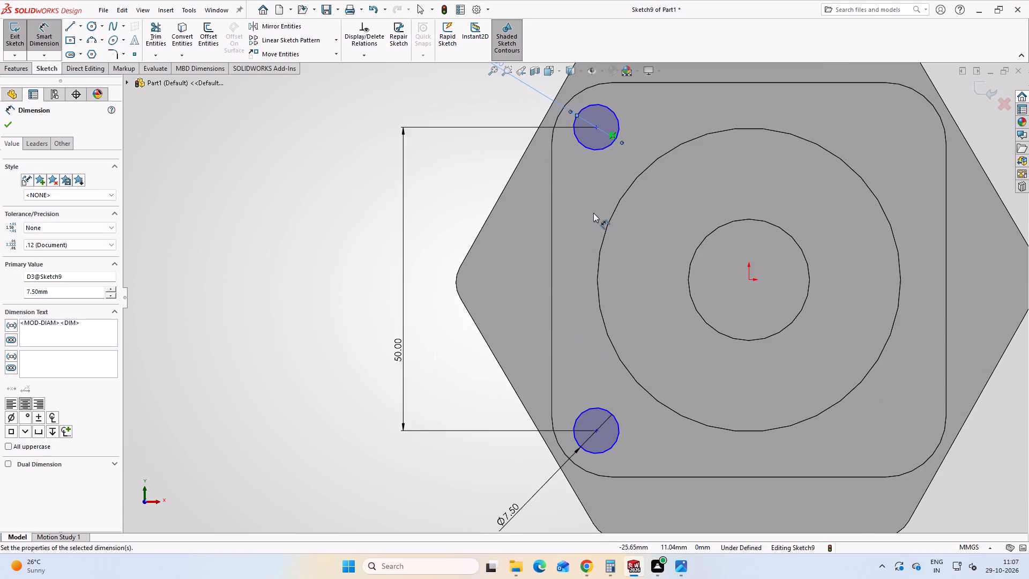
scroll(593, 213, up, 1)
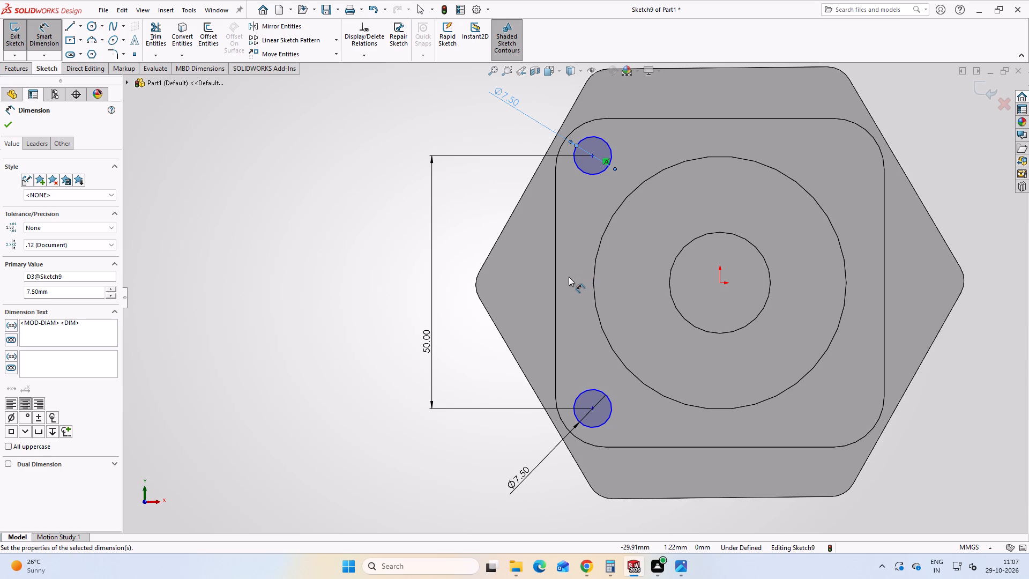
key(Escape)
key(Escape)
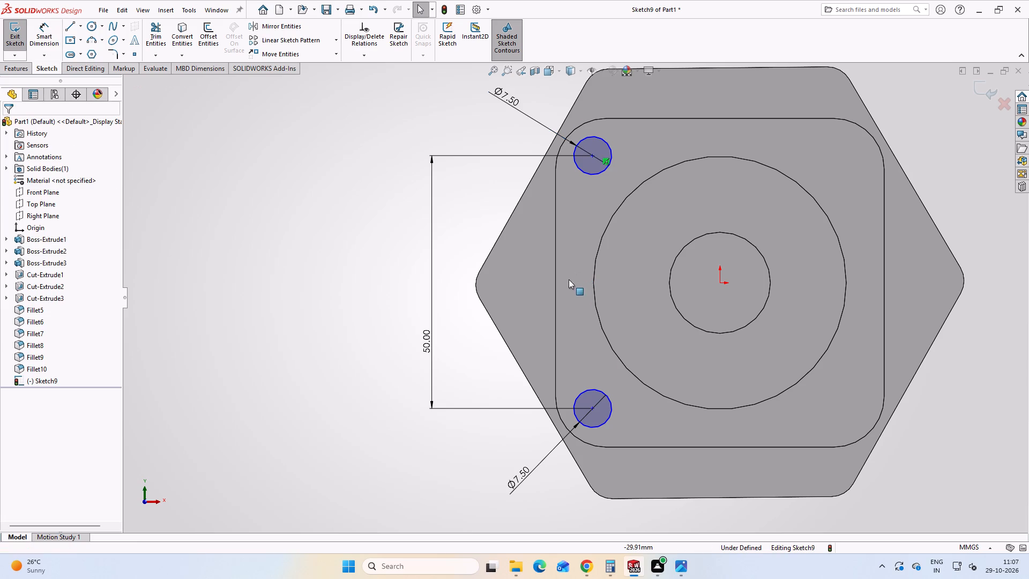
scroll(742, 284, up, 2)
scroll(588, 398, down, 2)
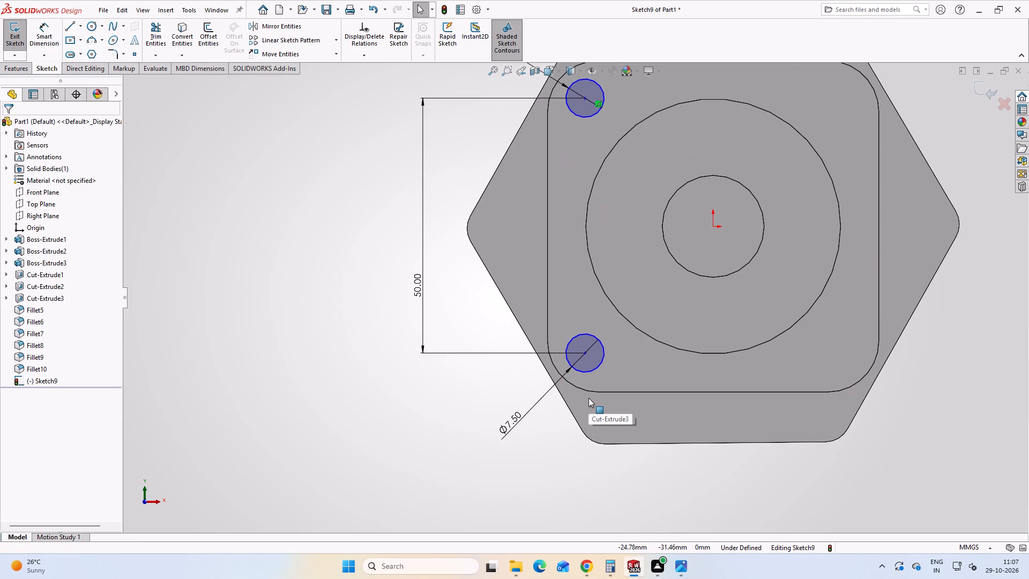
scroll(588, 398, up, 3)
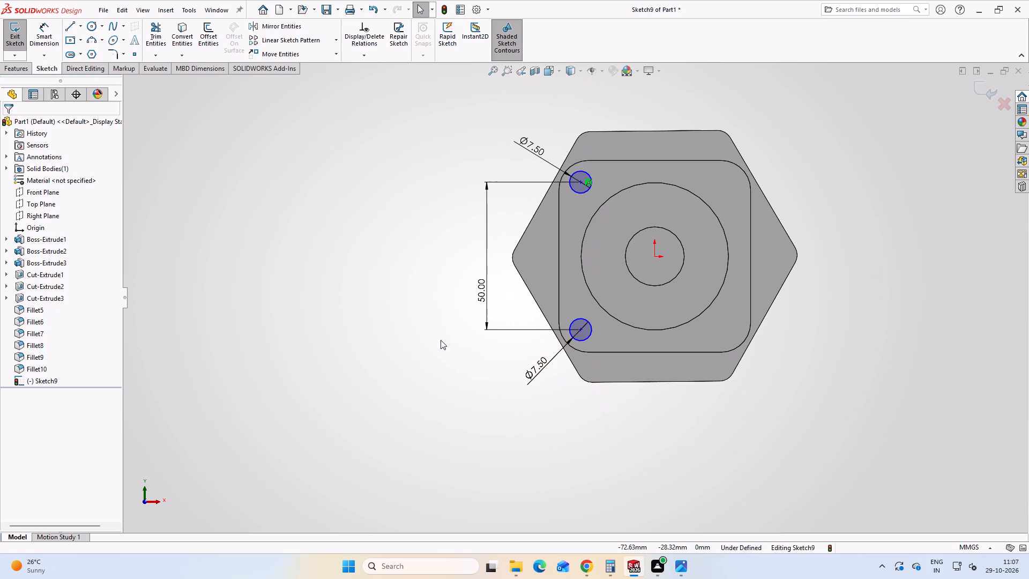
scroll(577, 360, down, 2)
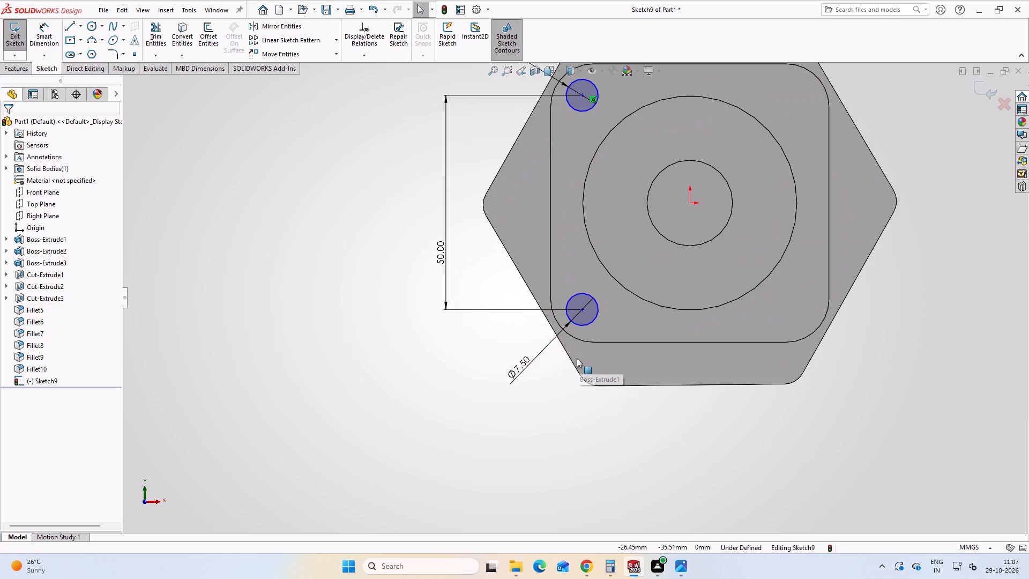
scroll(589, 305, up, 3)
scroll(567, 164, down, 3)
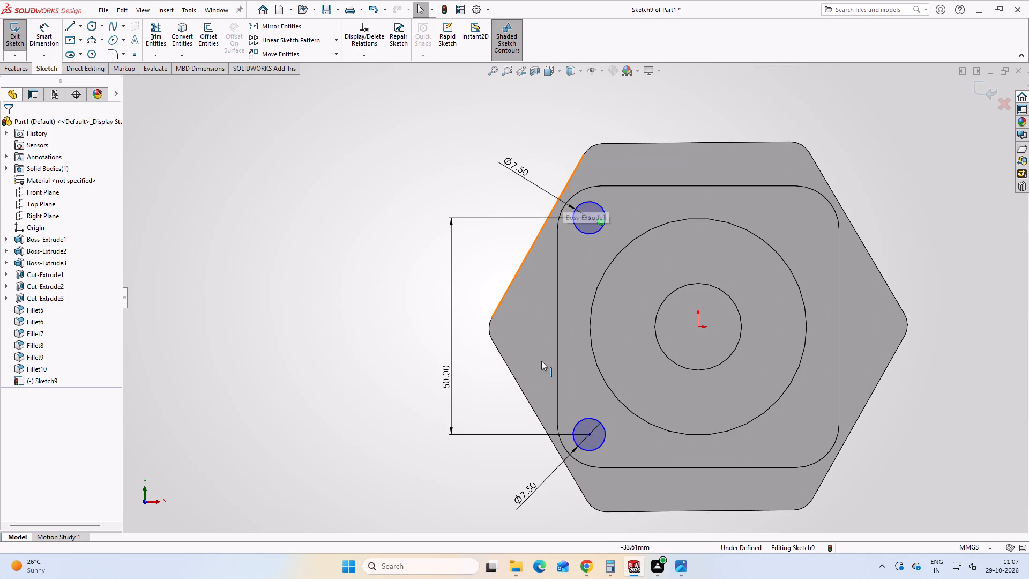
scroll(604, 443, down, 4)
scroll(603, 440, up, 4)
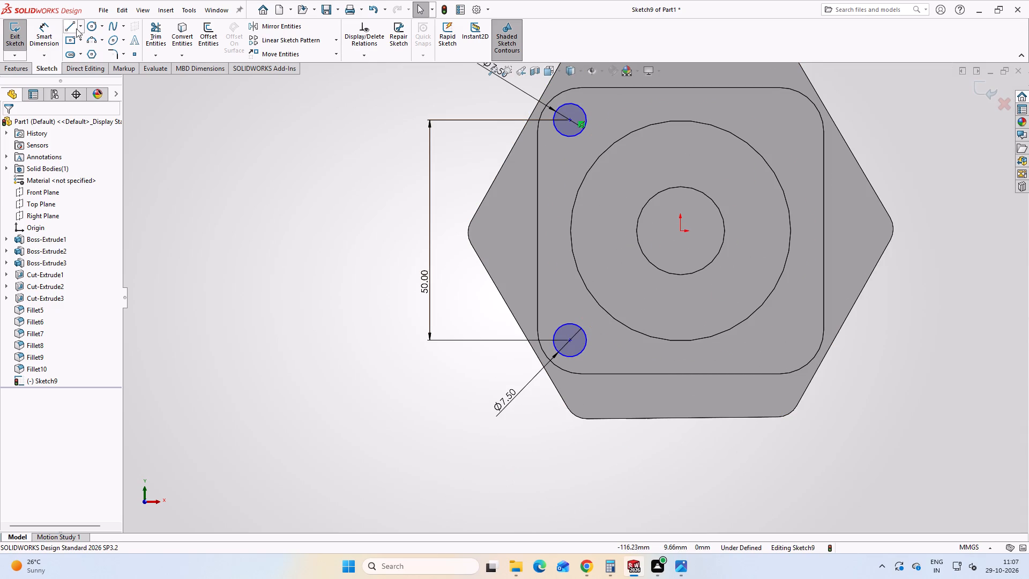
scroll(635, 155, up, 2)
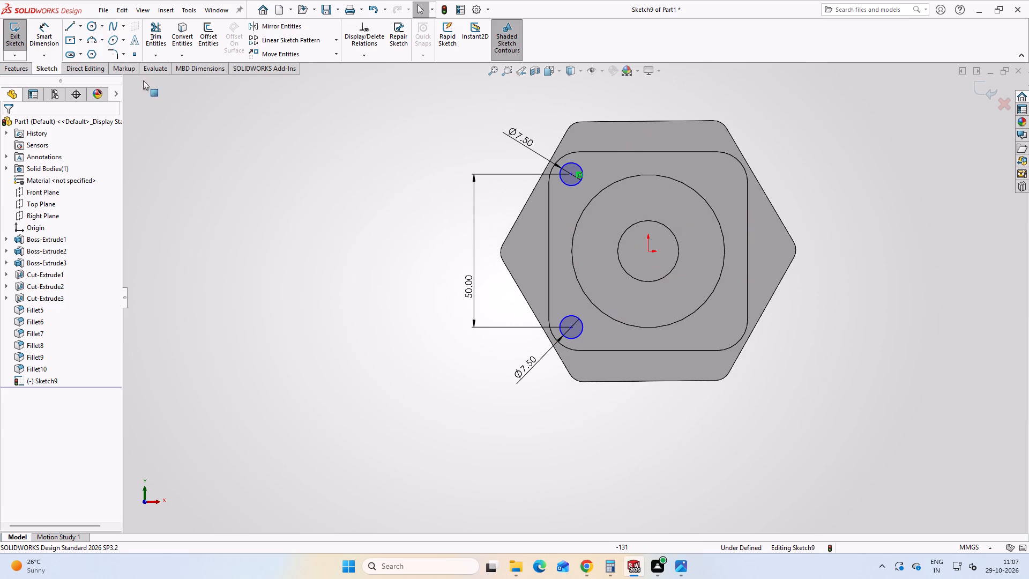
Sketch a vertical centerline about 108 mm long through the origin, extending beyond the hexagon above and below.
click(81, 32)
click(83, 53)
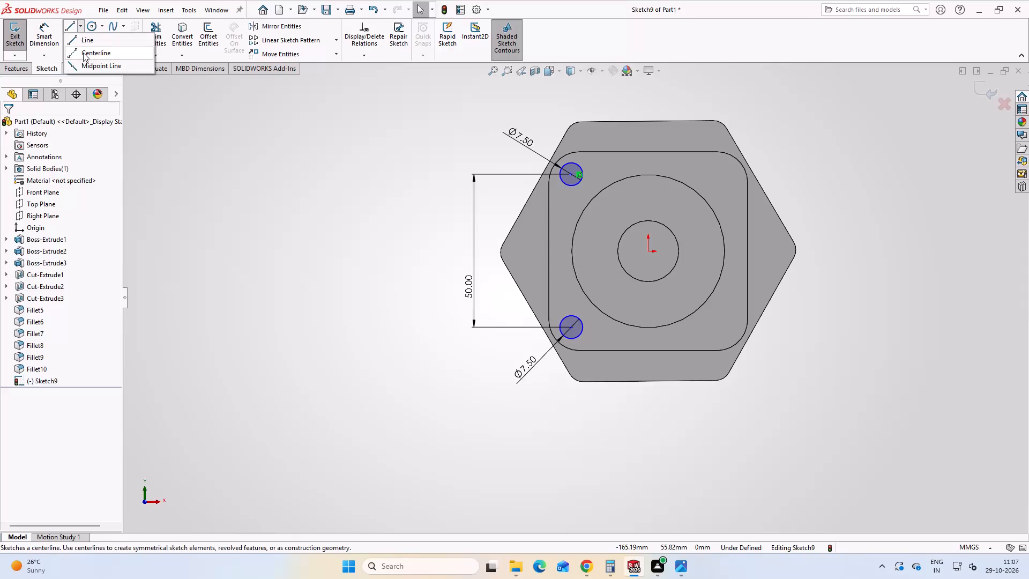
click(647, 101)
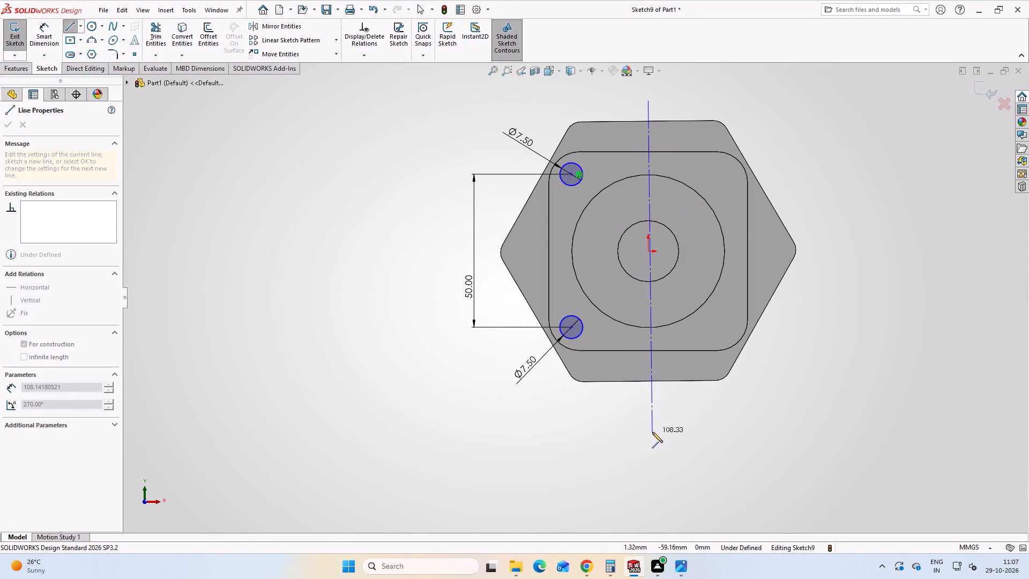
click(648, 431)
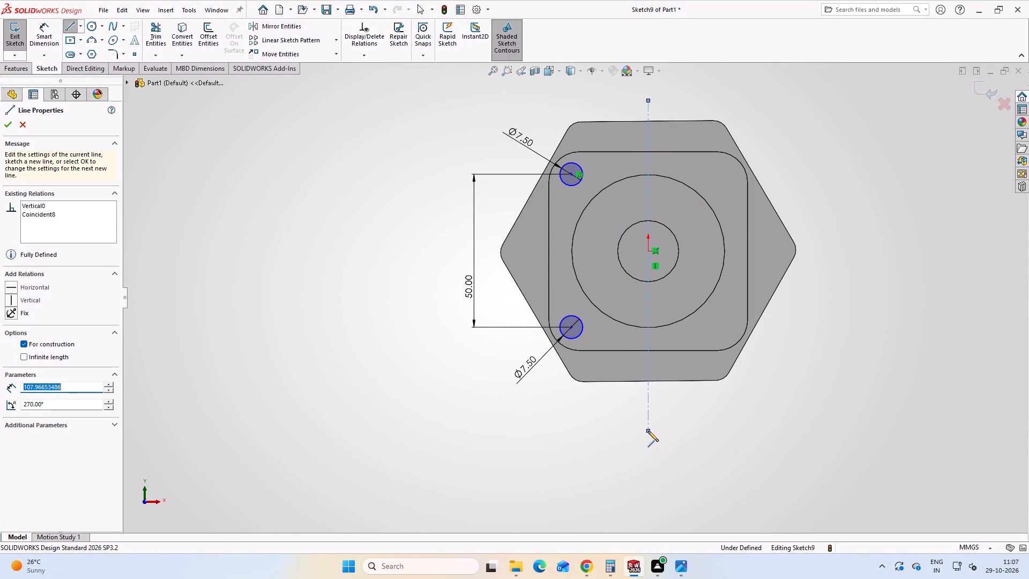
key(Escape)
key(Escape)
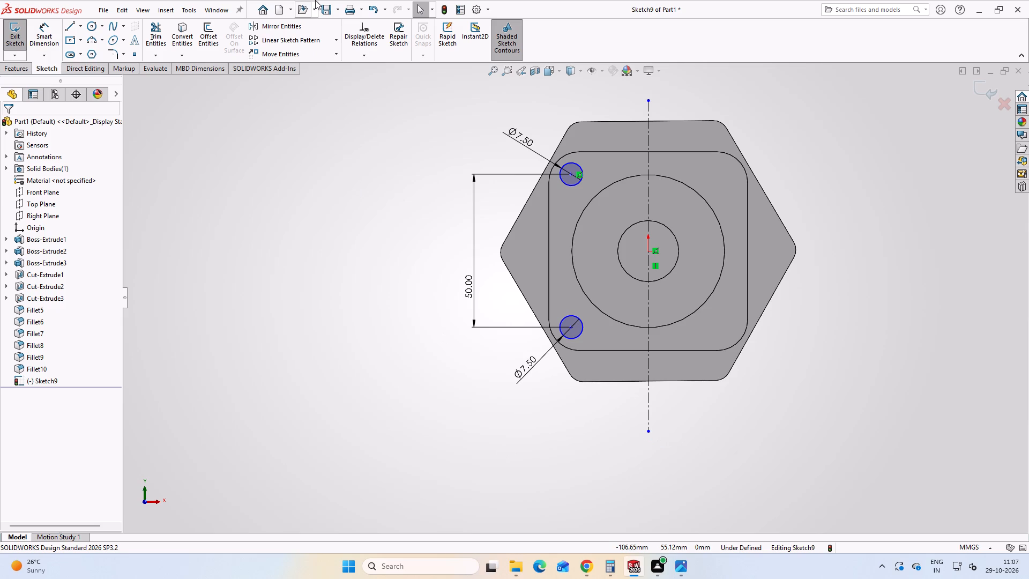
Mirror the two left corner circles about the vertical centerline, keeping the originals.
click(262, 31)
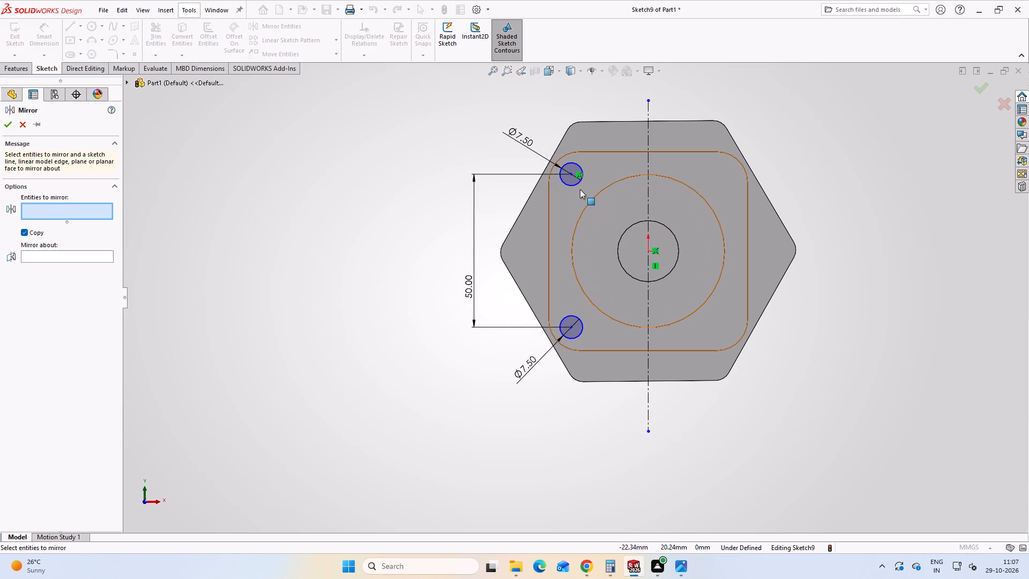
click(579, 185)
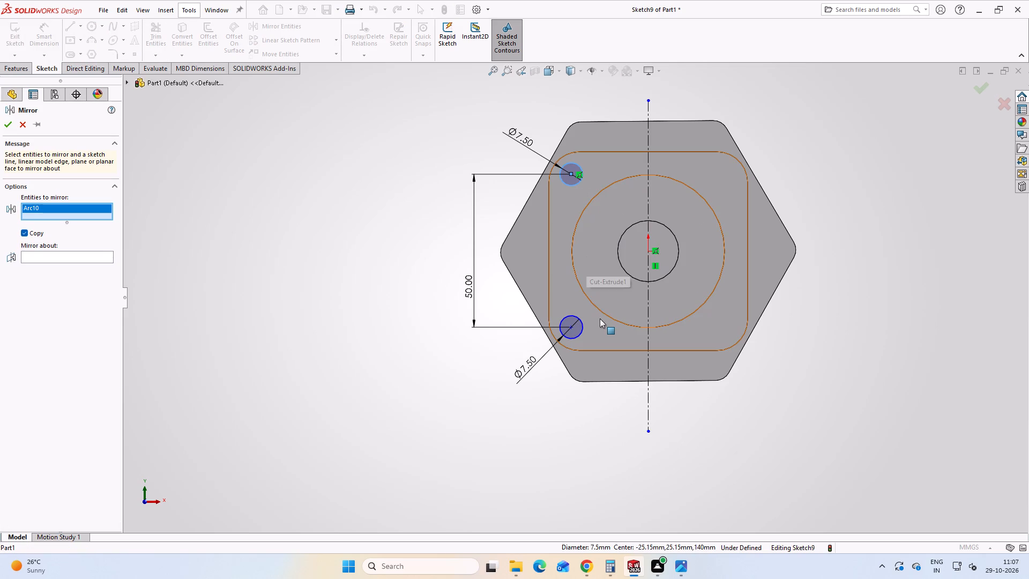
click(580, 316)
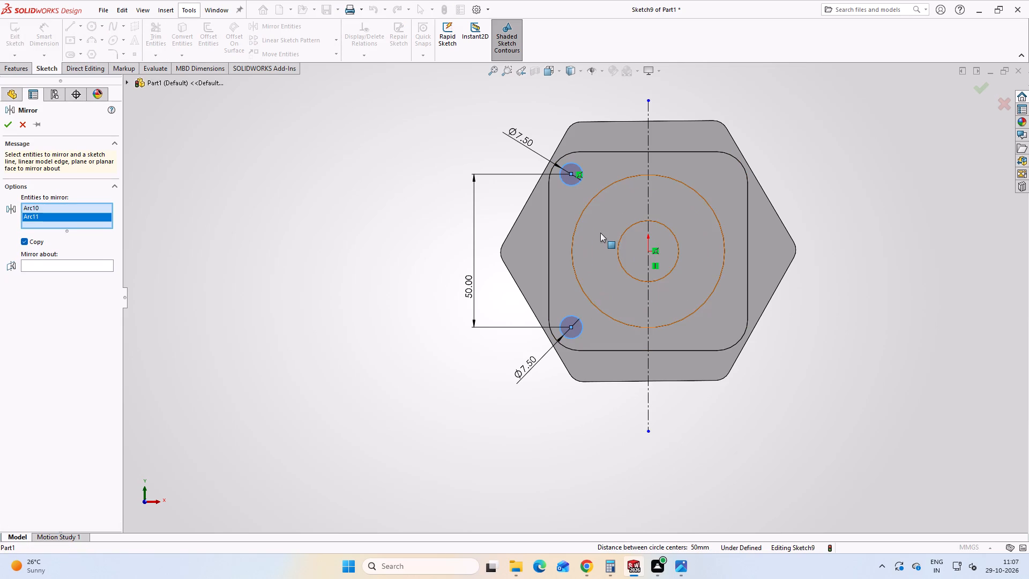
click(26, 268)
click(36, 265)
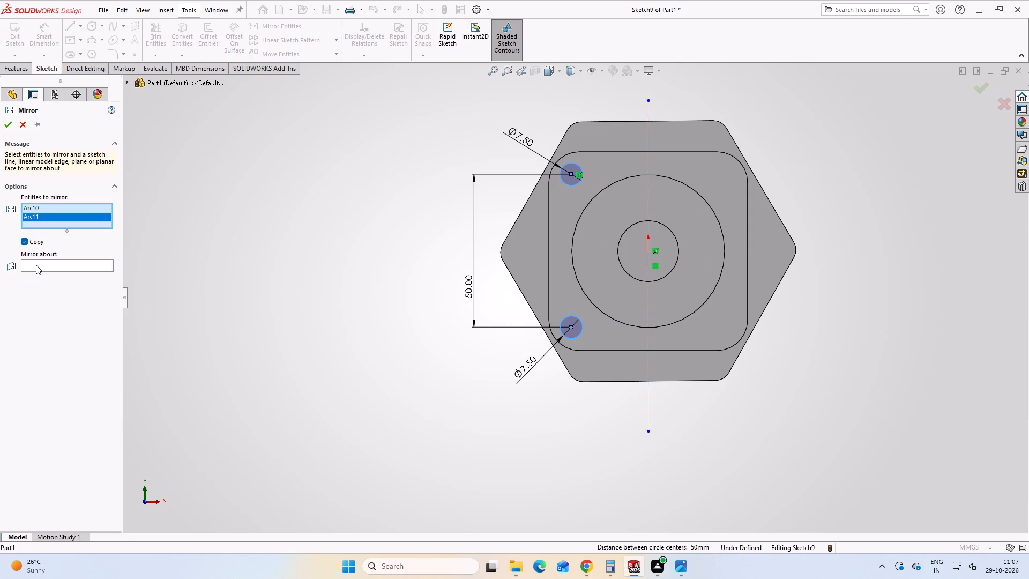
click(646, 198)
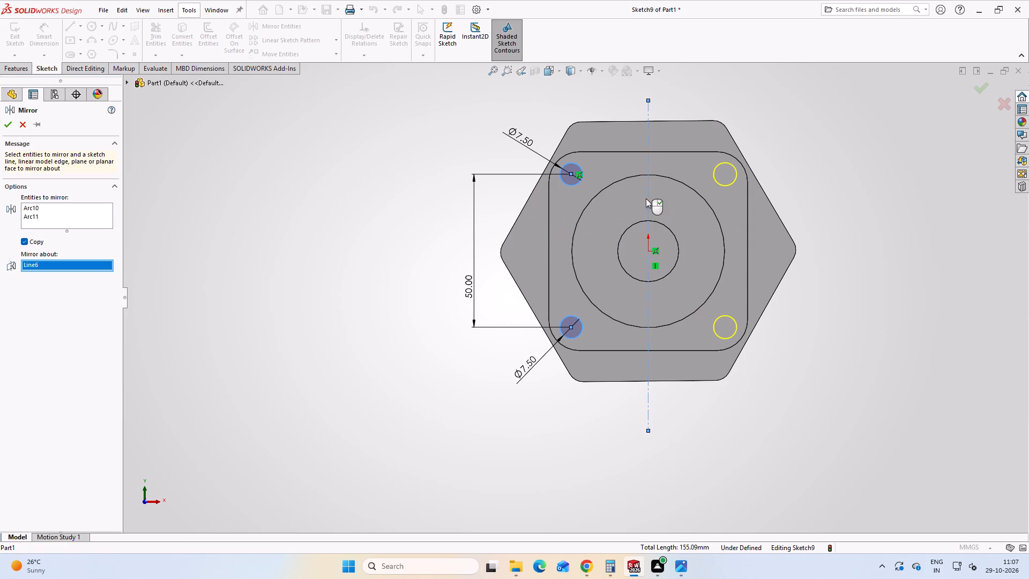
click(9, 127)
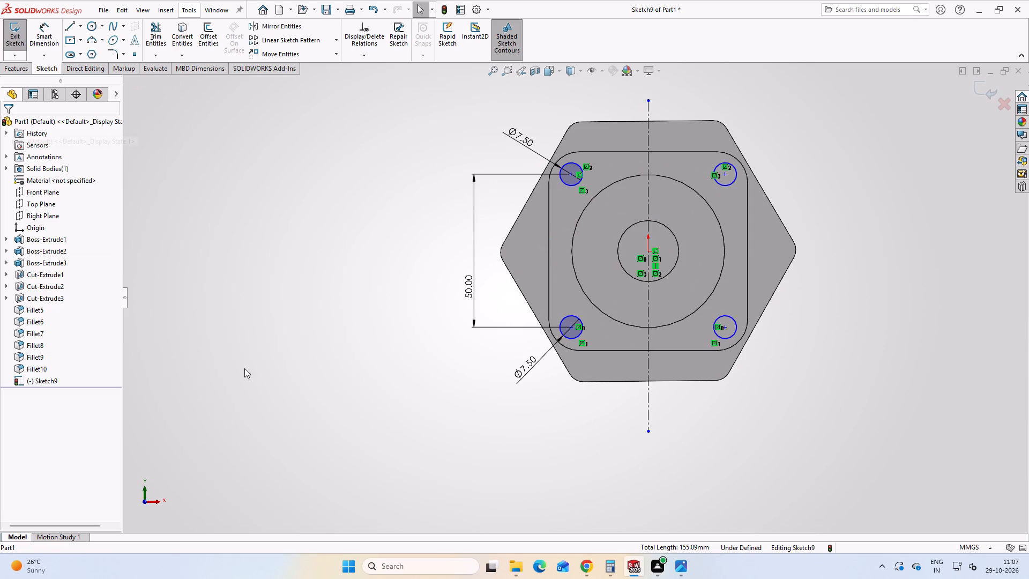
click(298, 371)
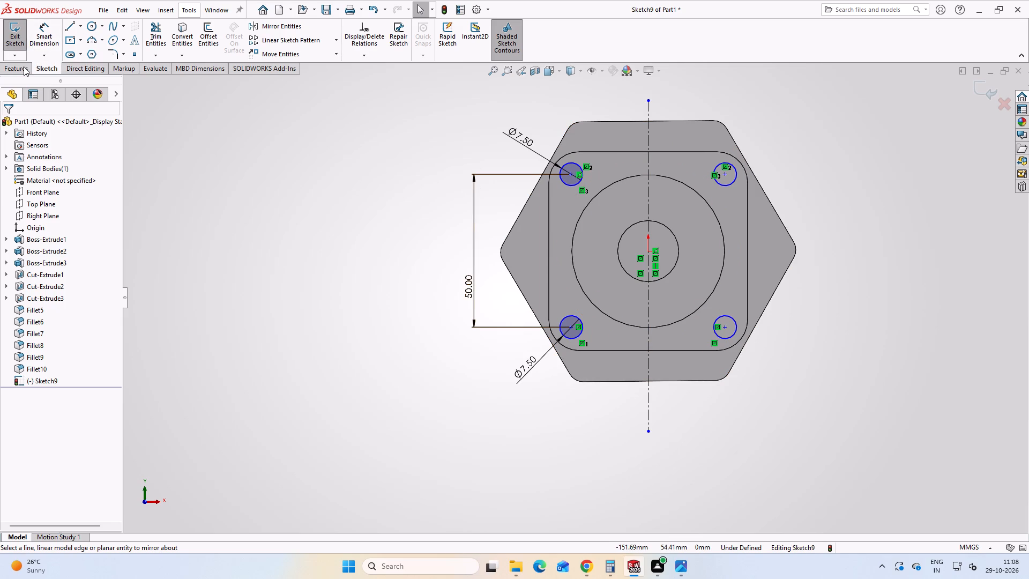
Dimension the horizontal distance between the centres of the two lower corner circles as 50 mm.
click(41, 31)
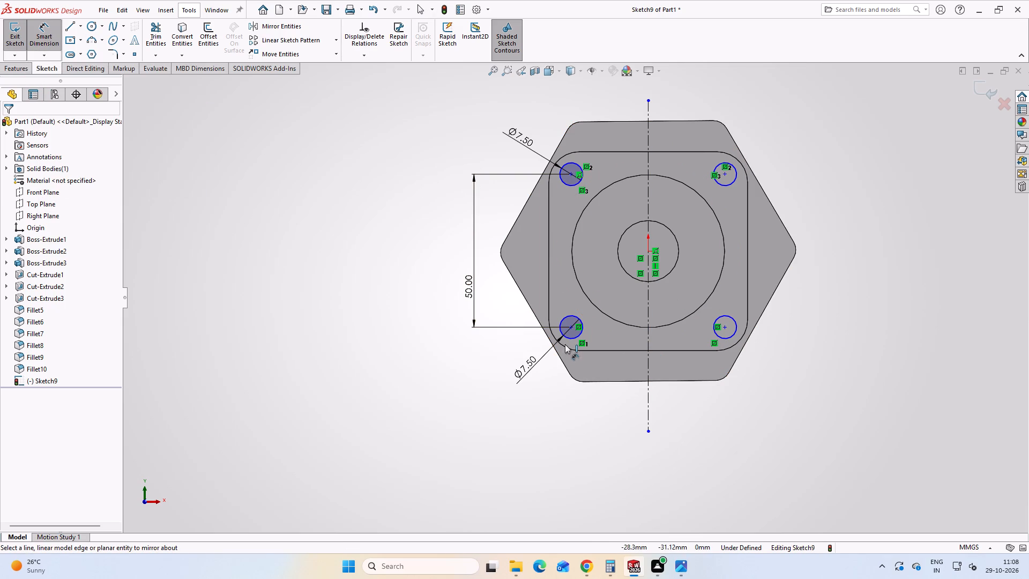
click(568, 340)
click(728, 340)
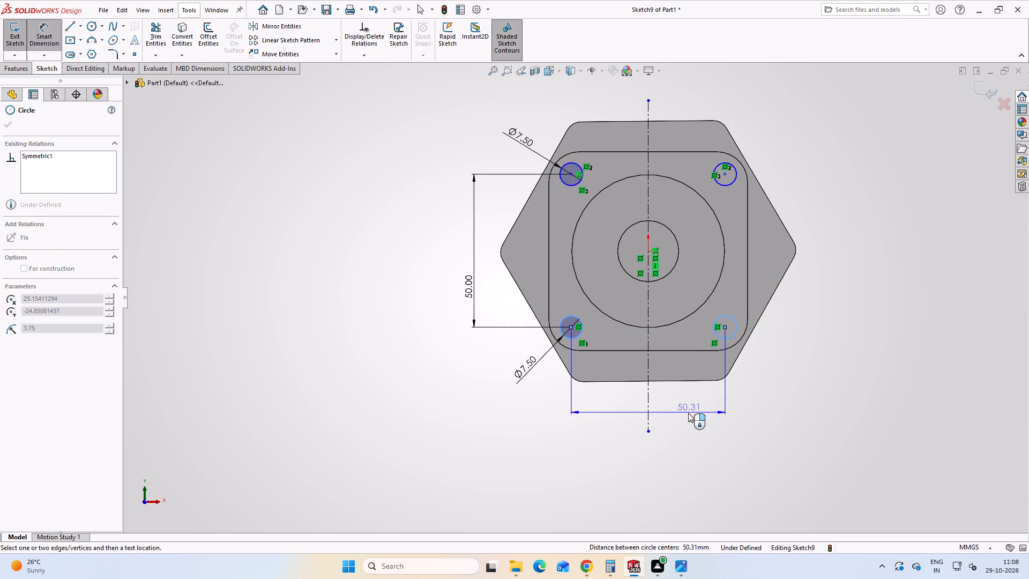
click(631, 425)
text(50)
key(Return)
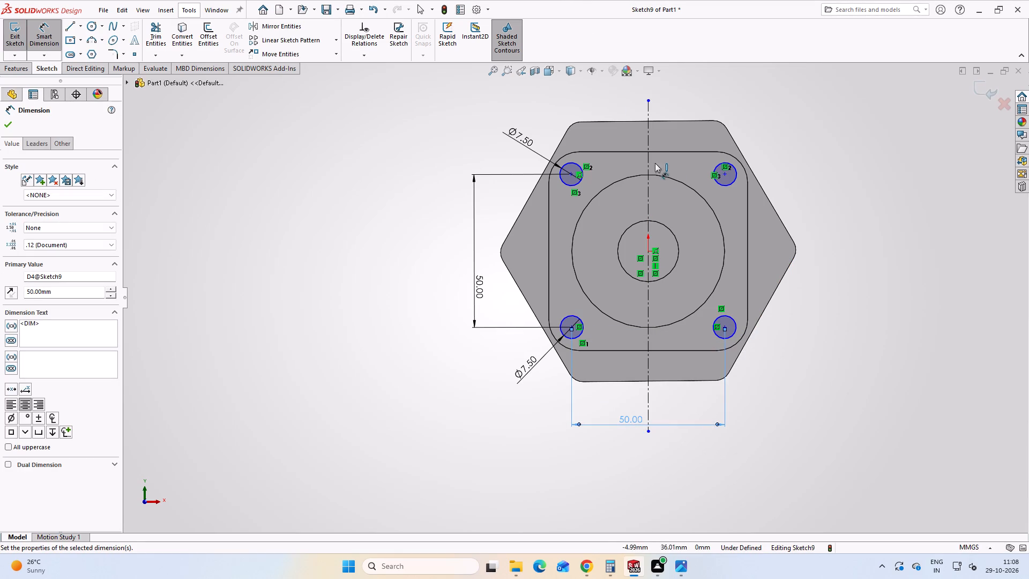
Dimension the horizontal distance between the centres of the two upper corner circles as 50 mm.
scroll(675, 175, down, 3)
click(741, 176)
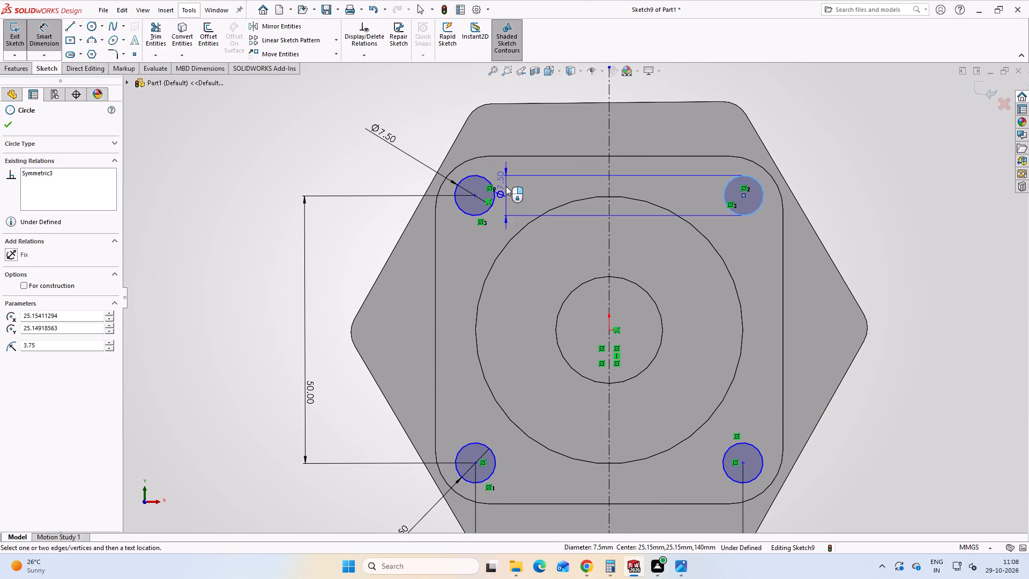
click(493, 193)
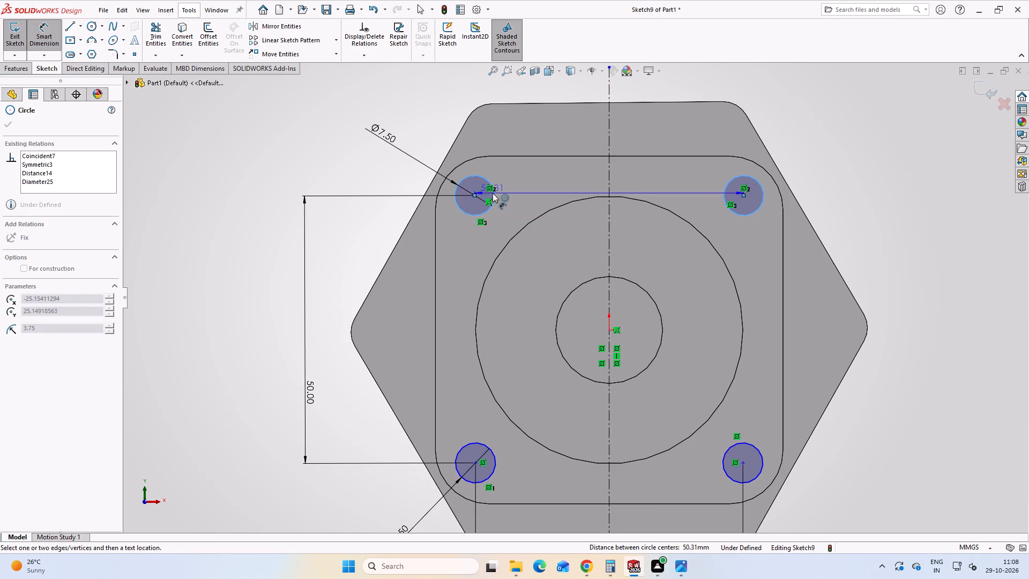
scroll(520, 125, up, 3)
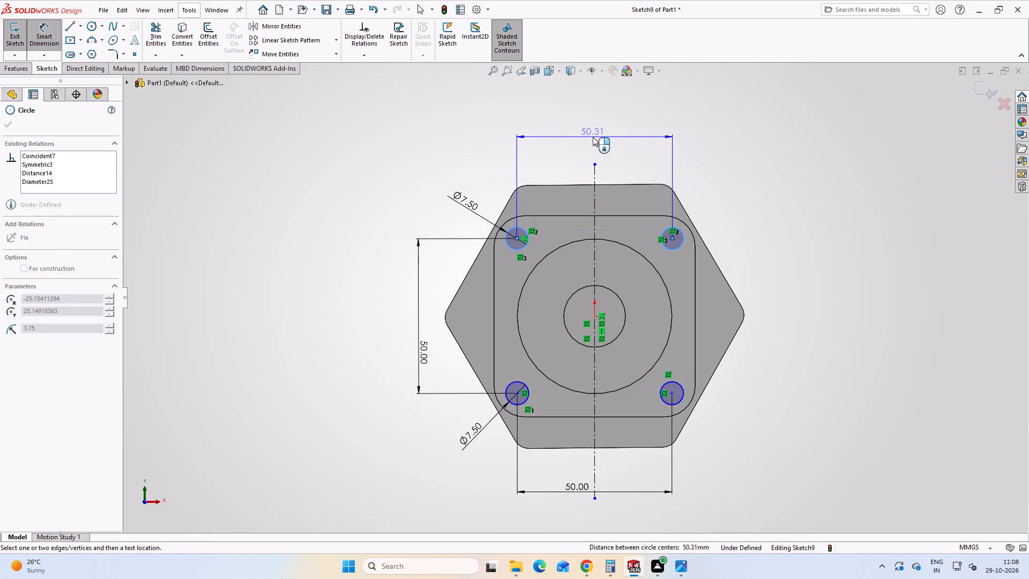
click(593, 137)
text(50)
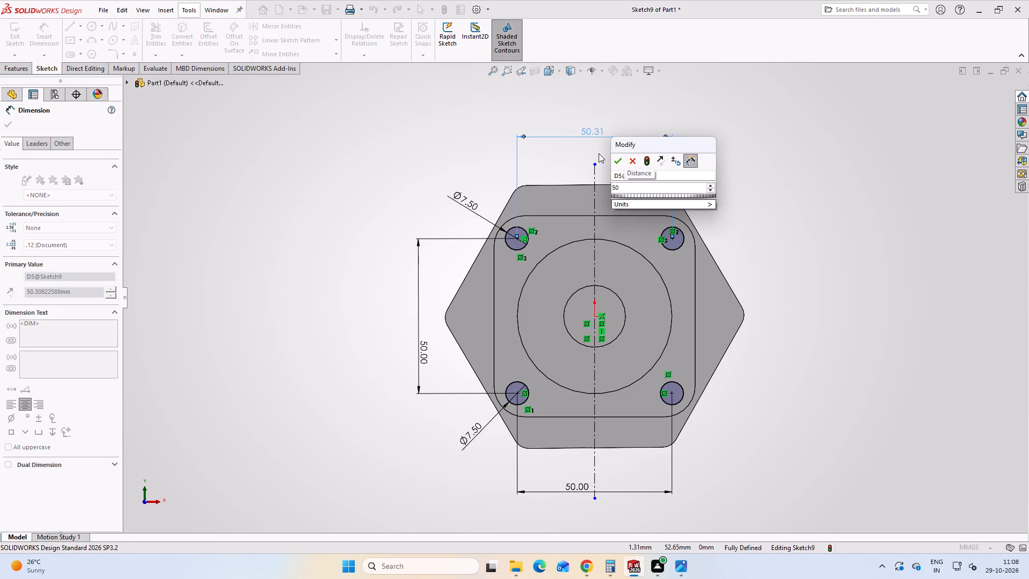
key(Return)
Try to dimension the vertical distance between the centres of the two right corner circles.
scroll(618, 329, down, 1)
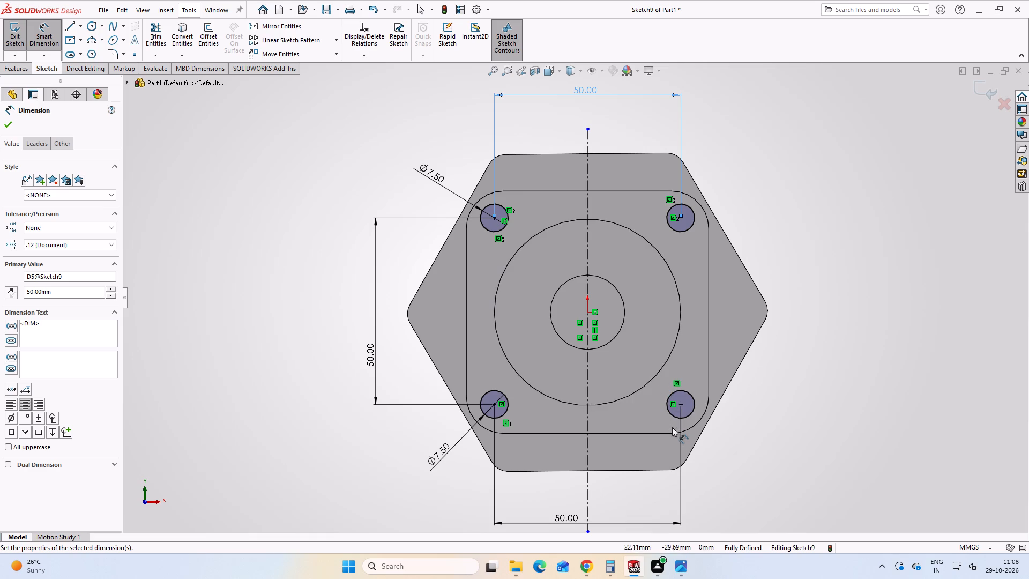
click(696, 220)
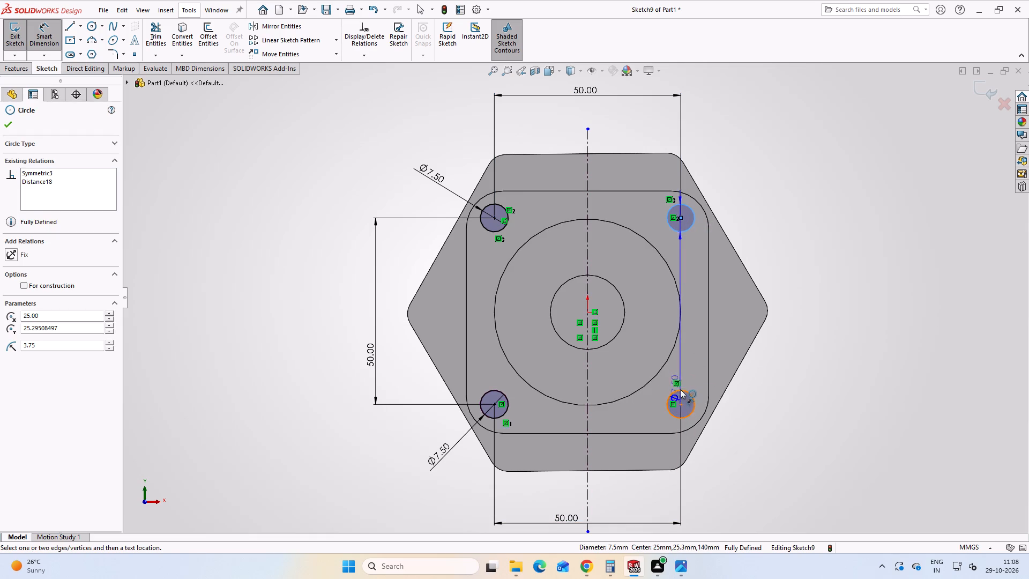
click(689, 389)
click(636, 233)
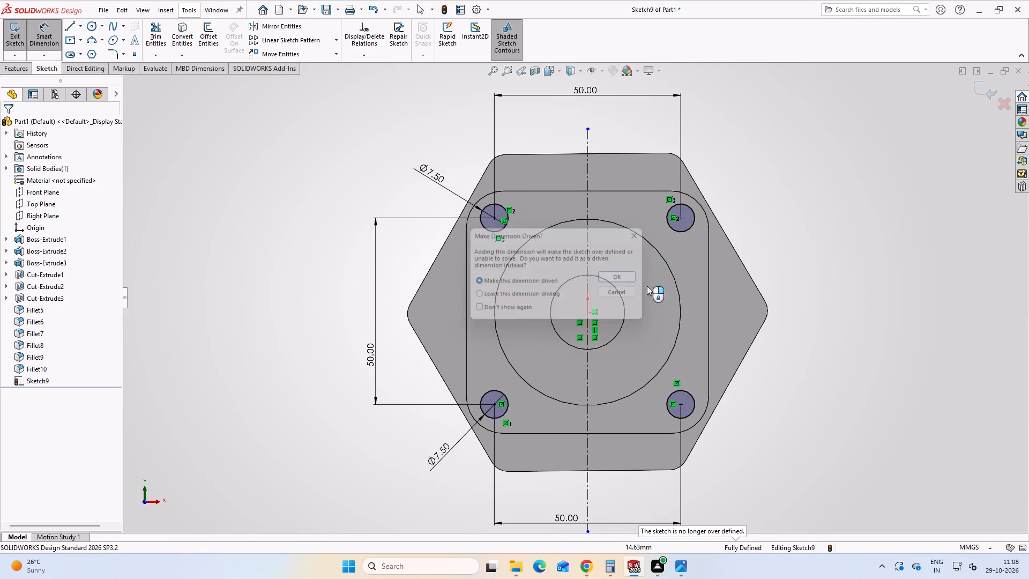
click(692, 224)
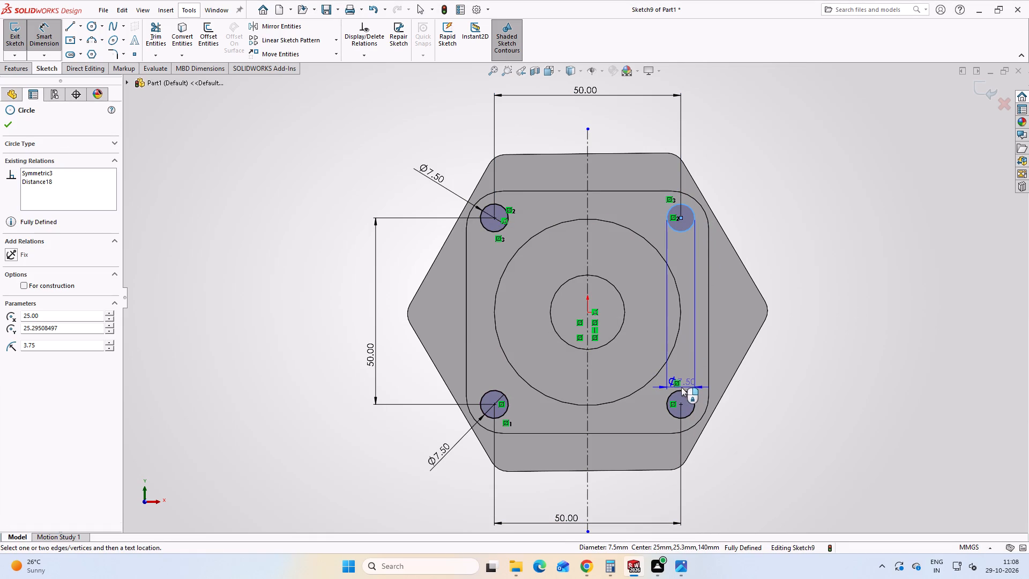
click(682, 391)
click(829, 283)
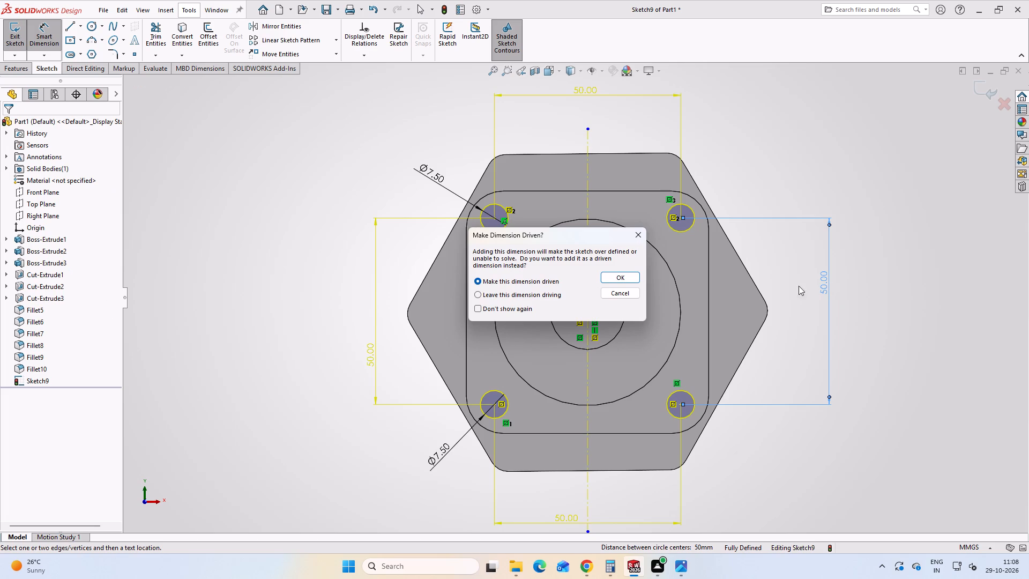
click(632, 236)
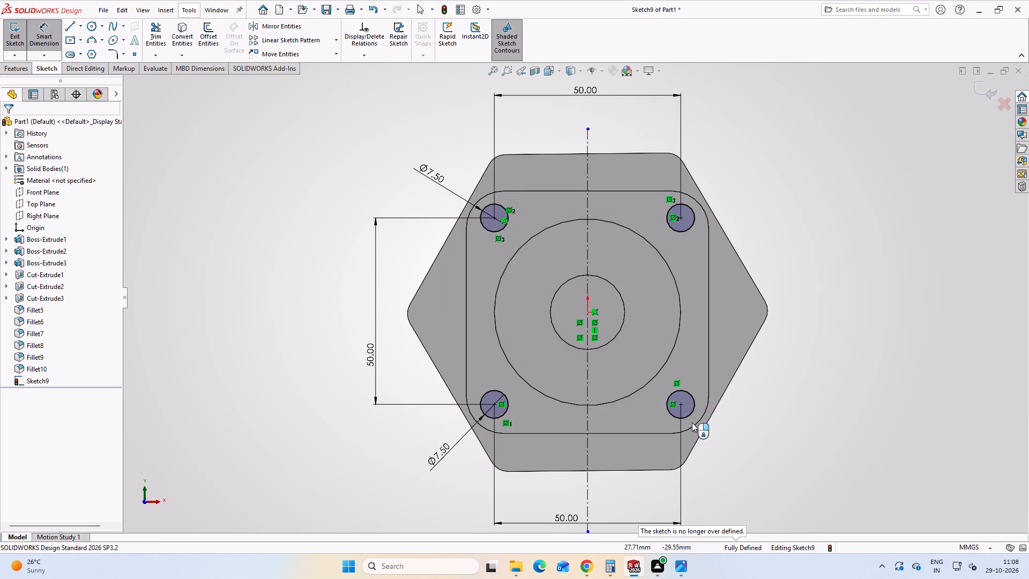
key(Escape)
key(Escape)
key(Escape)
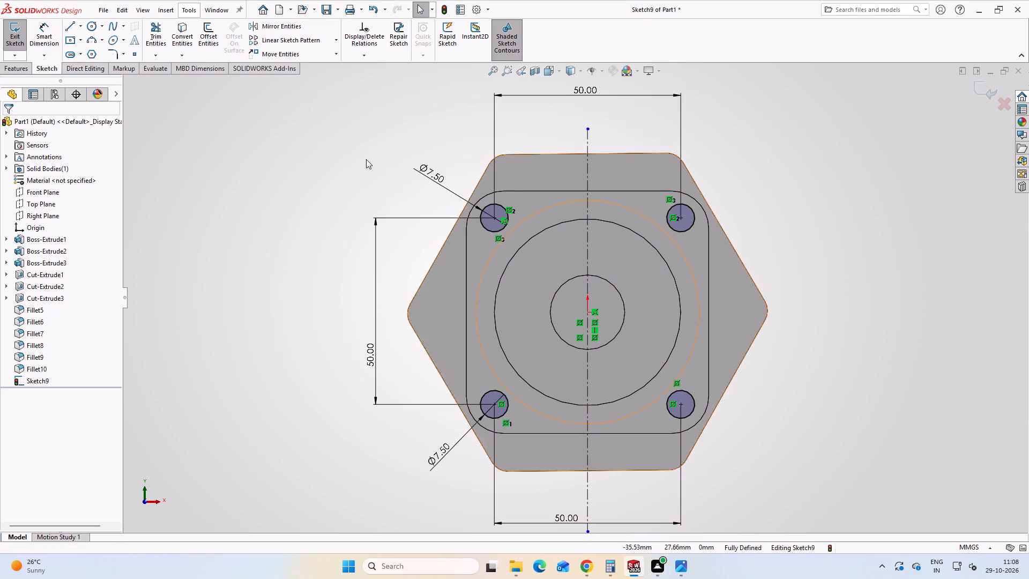
Extrude-cut the four 7.5 mm corner circles into the square flange with a blind depth of 4.50 mm.
click(21, 71)
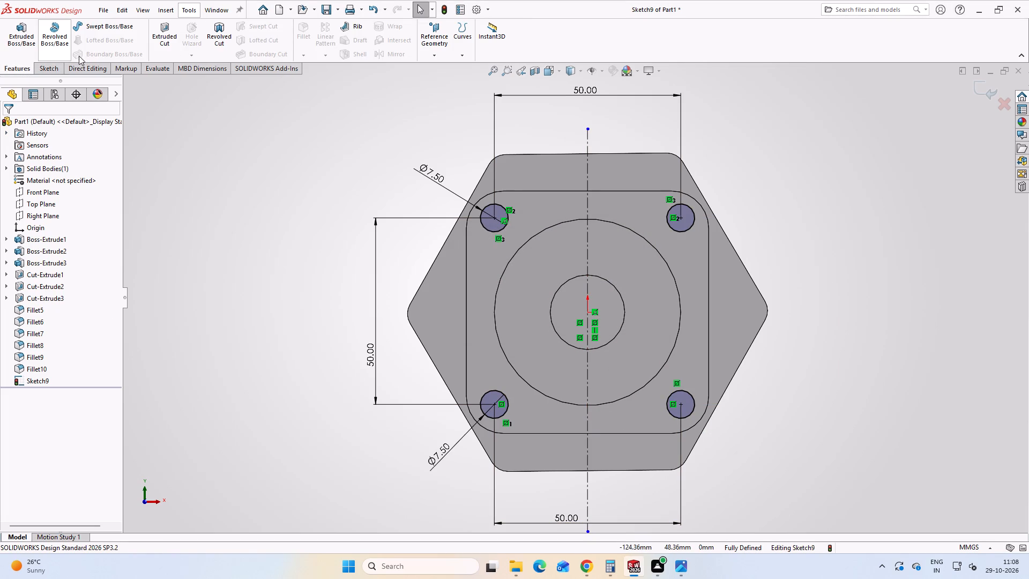
click(156, 44)
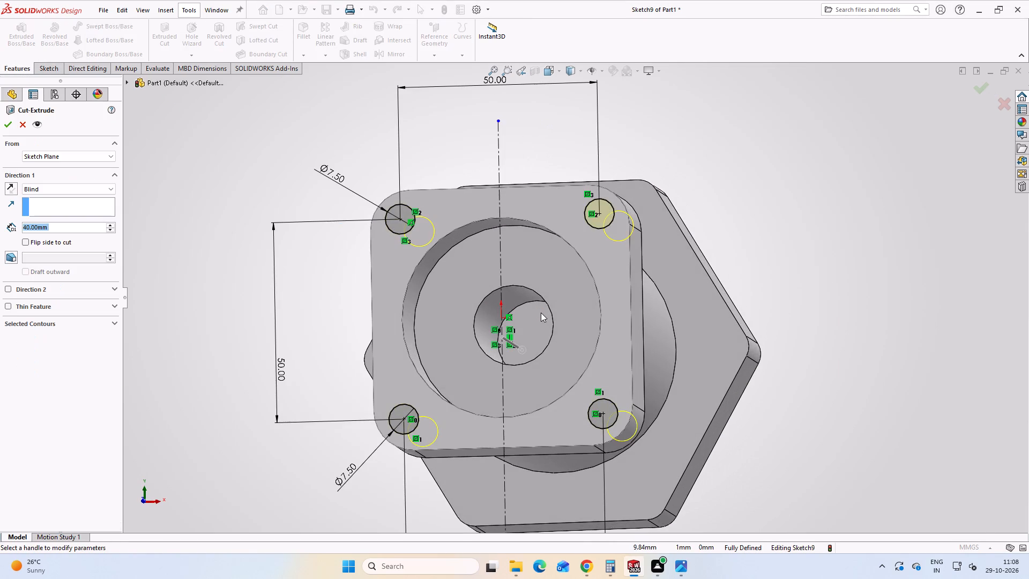
middle_drag(571, 269, 592, 166)
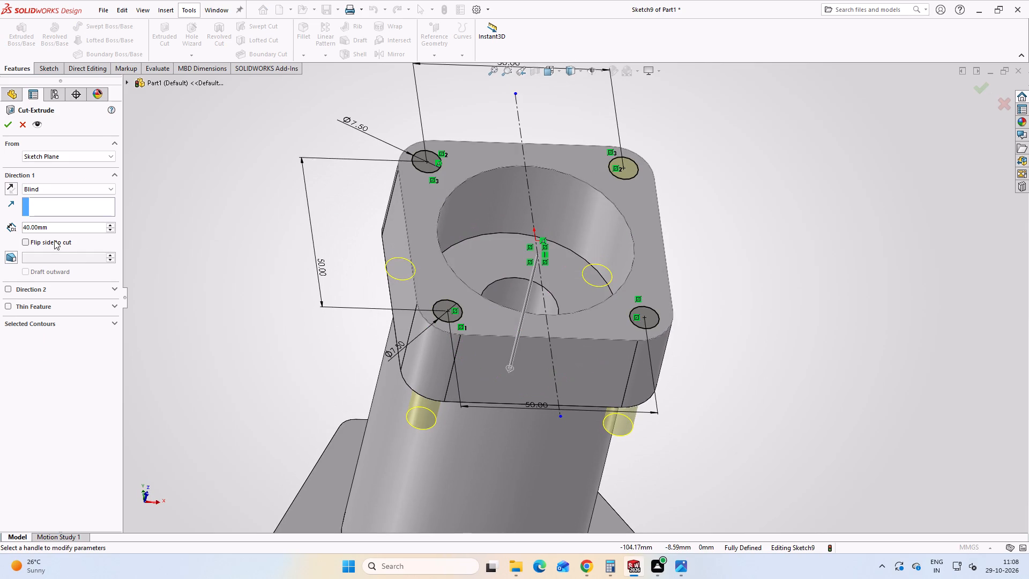
click(56, 229)
double_click(56, 229)
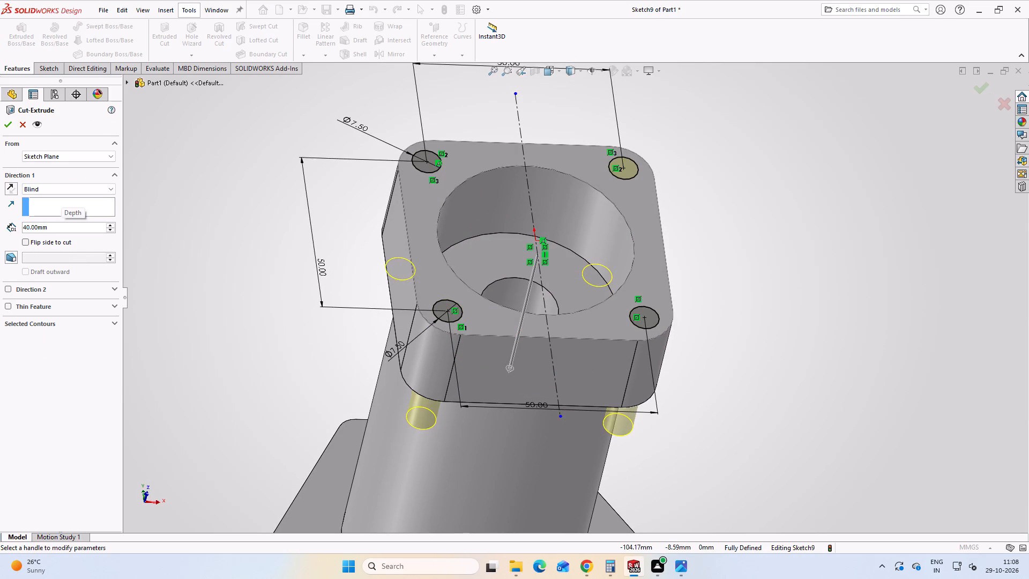
click(56, 229)
click(56, 229)
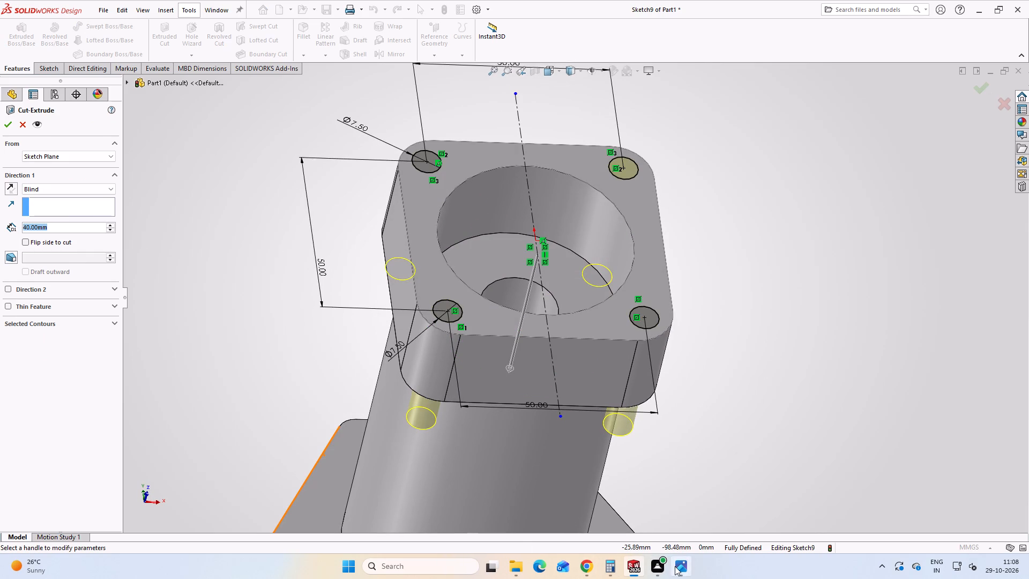
click(676, 566)
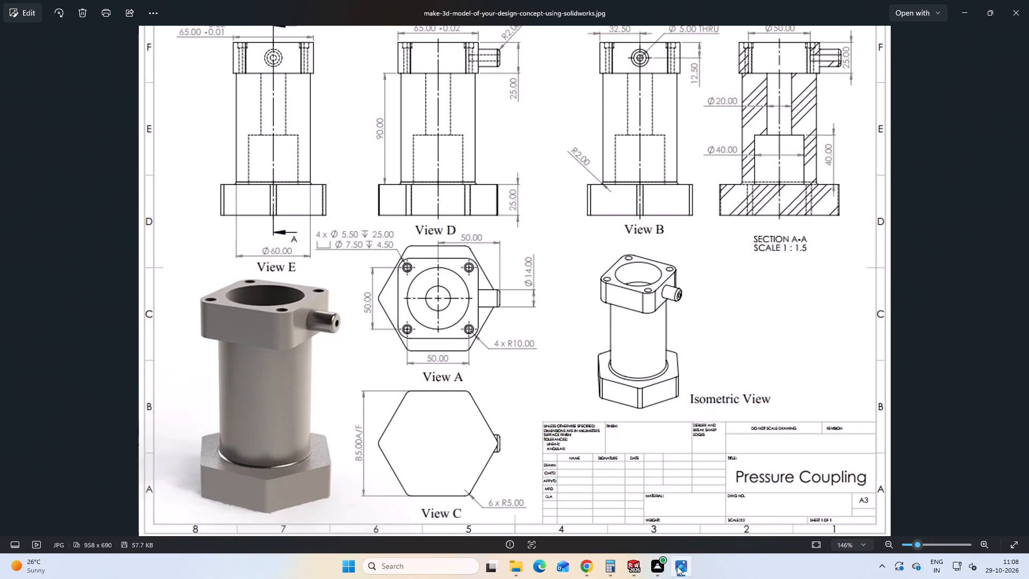
click(677, 566)
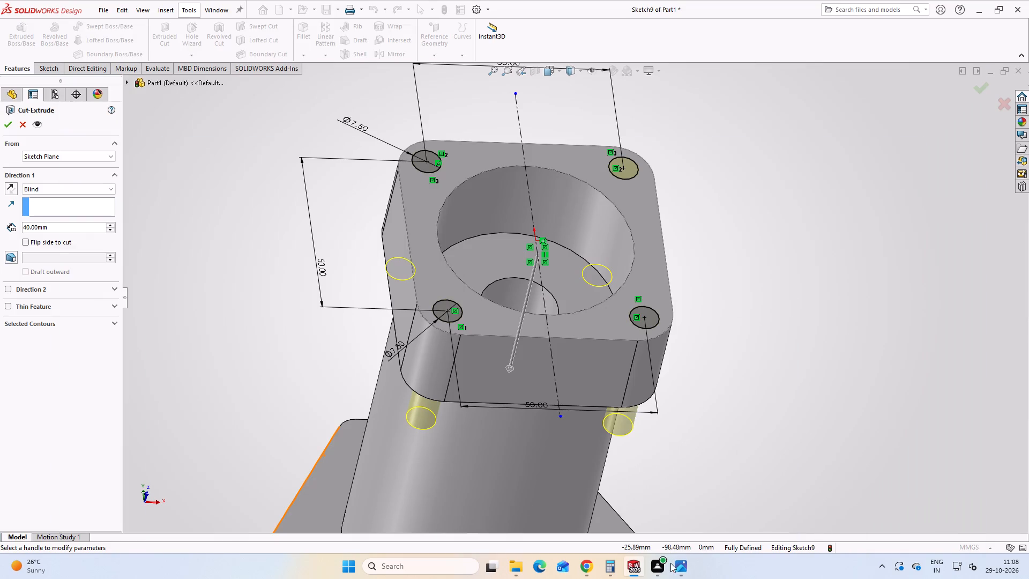
click(51, 226)
double_click(51, 226)
text(4.50)
key(Return)
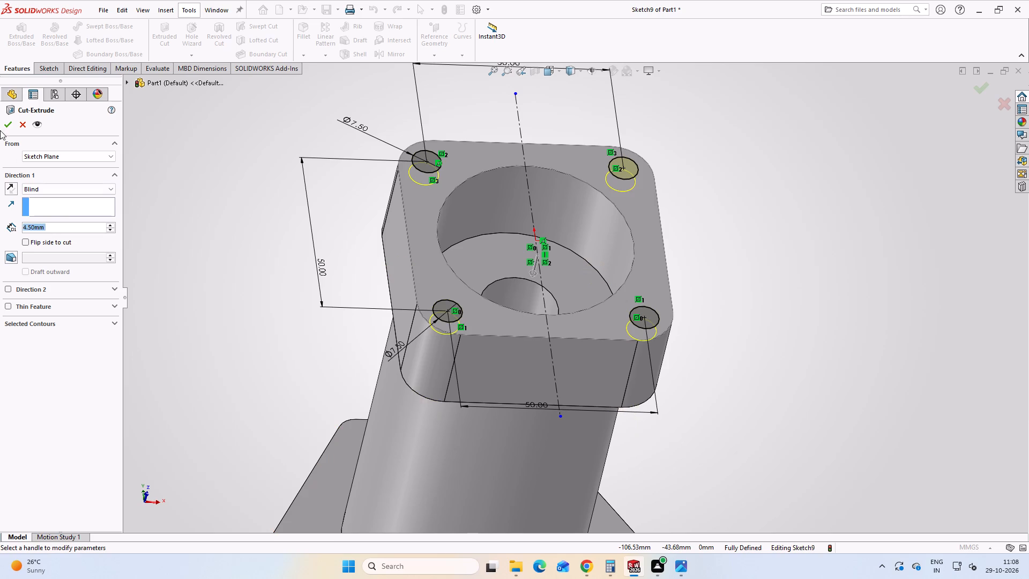
click(5, 123)
drag(781, 193, 788, 190)
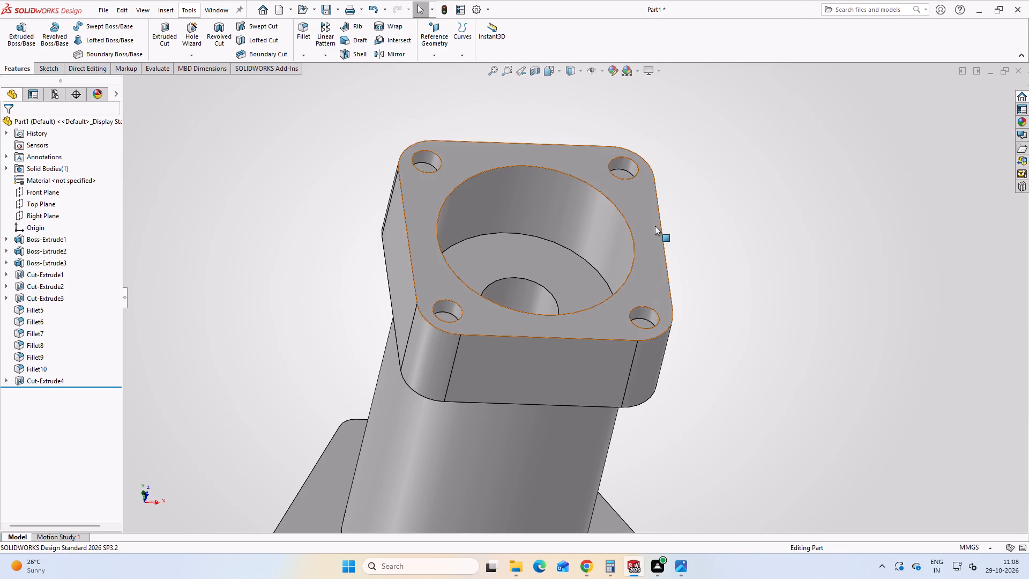
Start a new sketch on the recessed floor of the upper-left corner counterbore in the square flange.
scroll(655, 226, up, 2)
scroll(595, 243, down, 4)
middle_drag(555, 249, 516, 408)
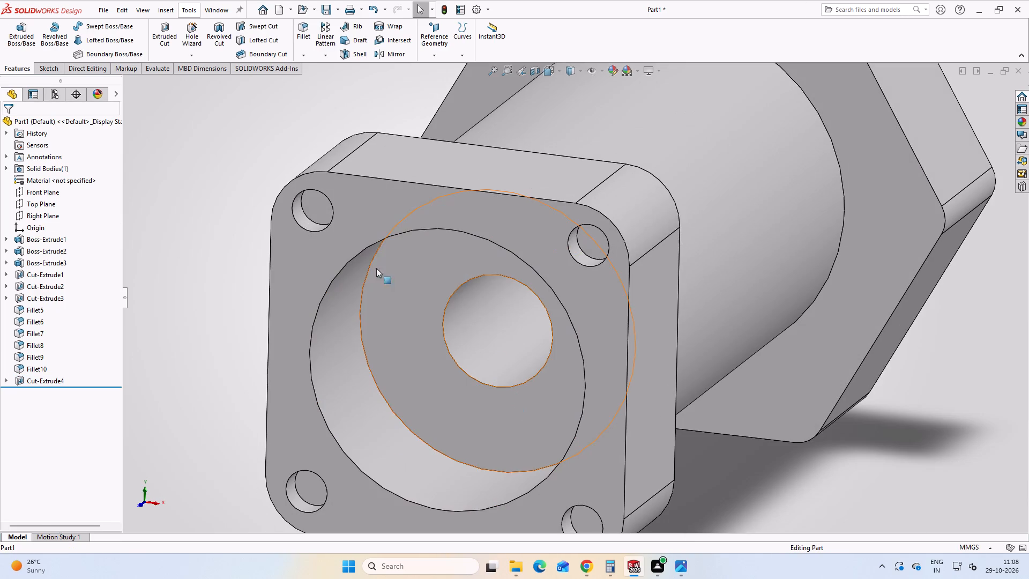
click(323, 214)
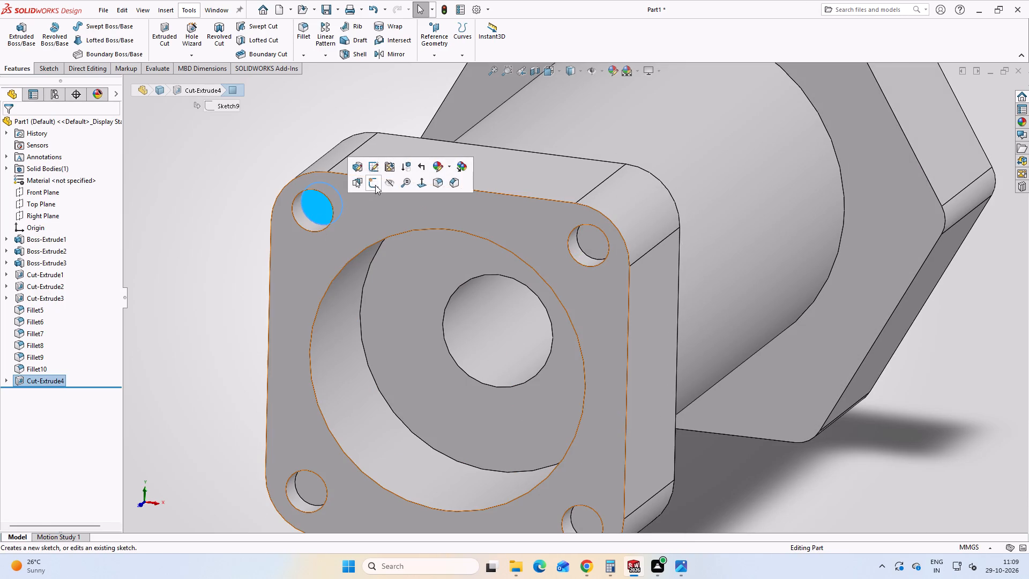
click(376, 184)
click(218, 247)
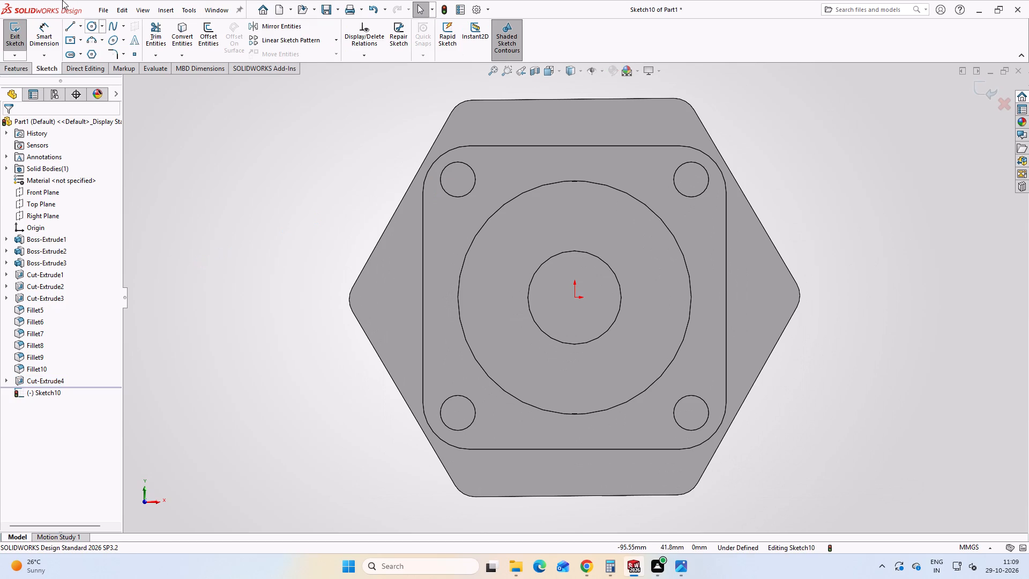
Sketch a circle concentric inside each of the four corner counterbores, with radii of about 2.2 to 2.7 mm.
click(90, 26)
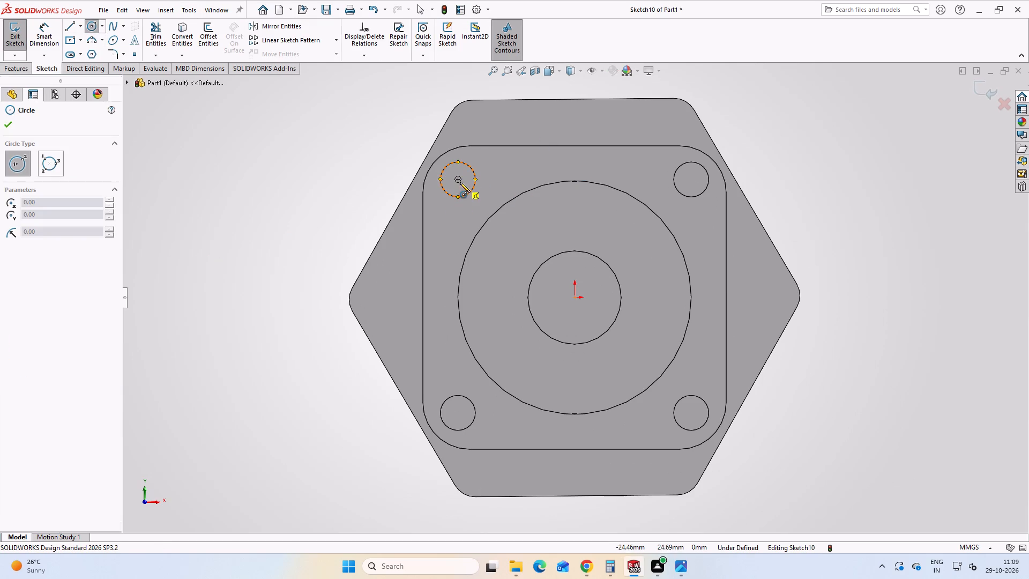
click(459, 179)
click(467, 175)
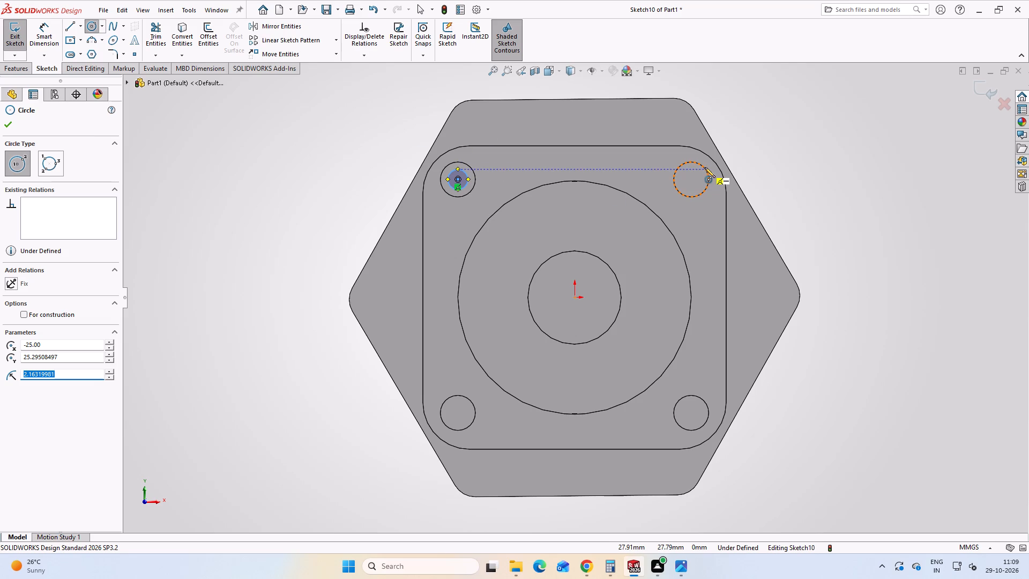
click(692, 180)
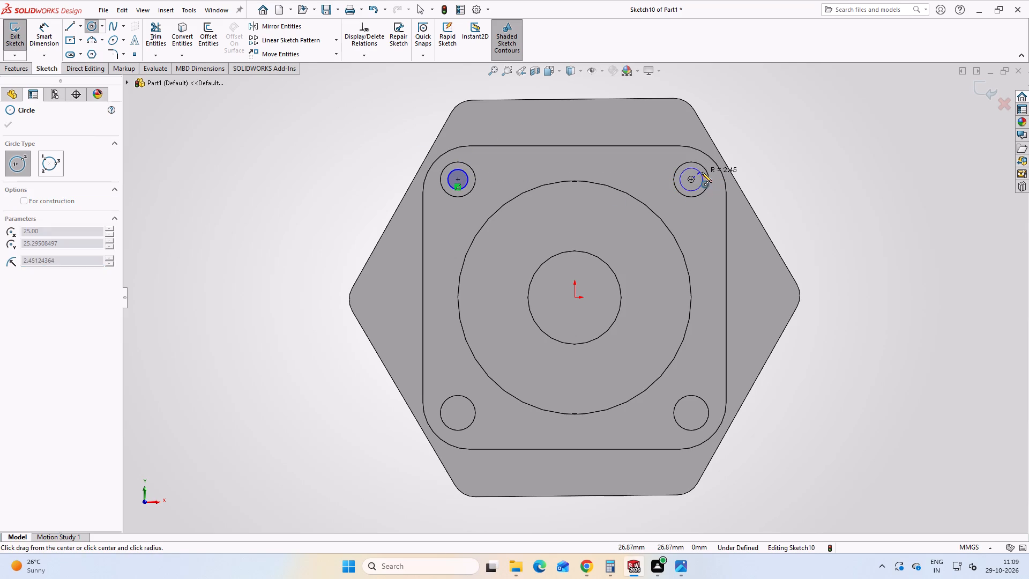
click(702, 172)
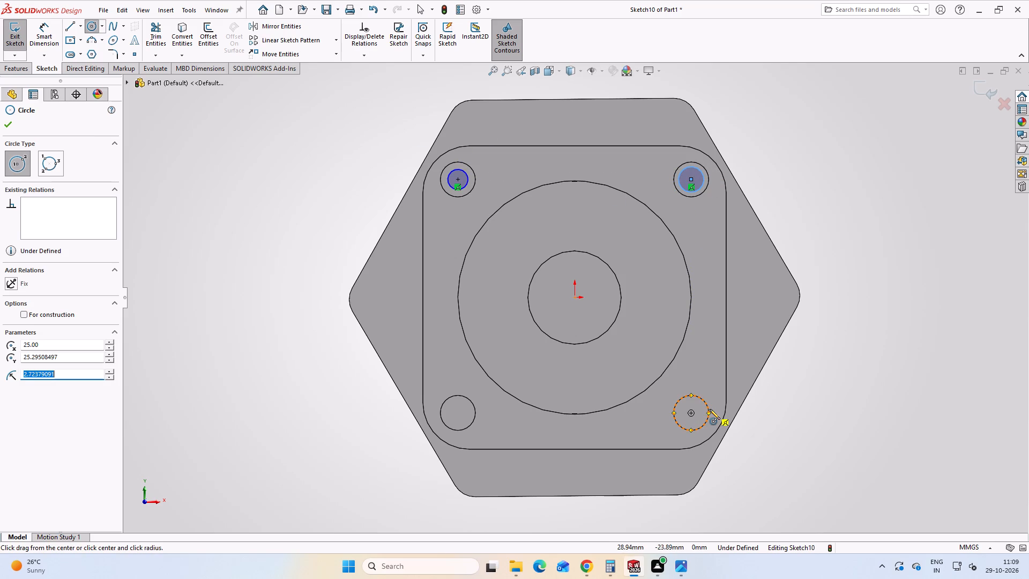
click(691, 412)
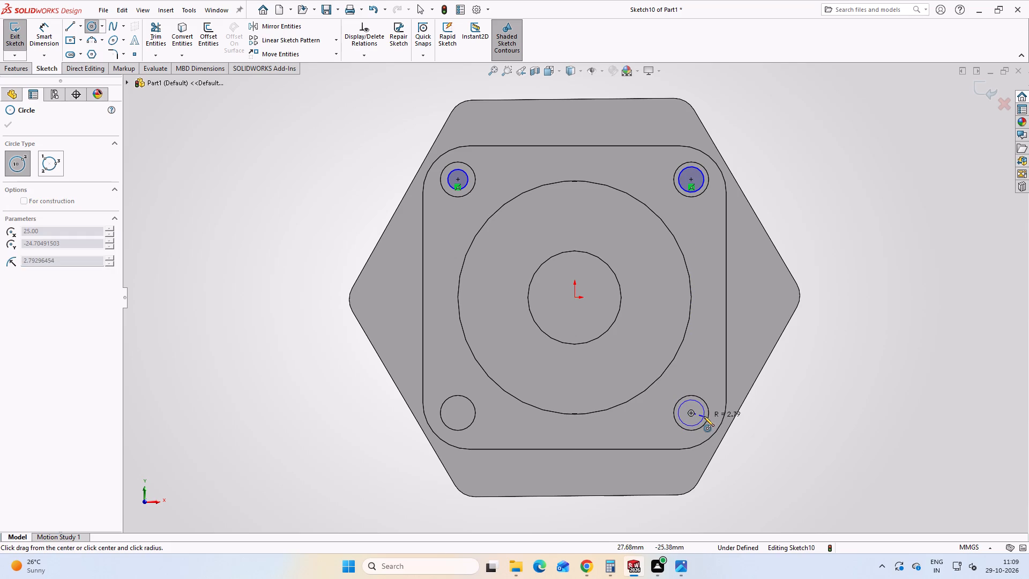
click(704, 416)
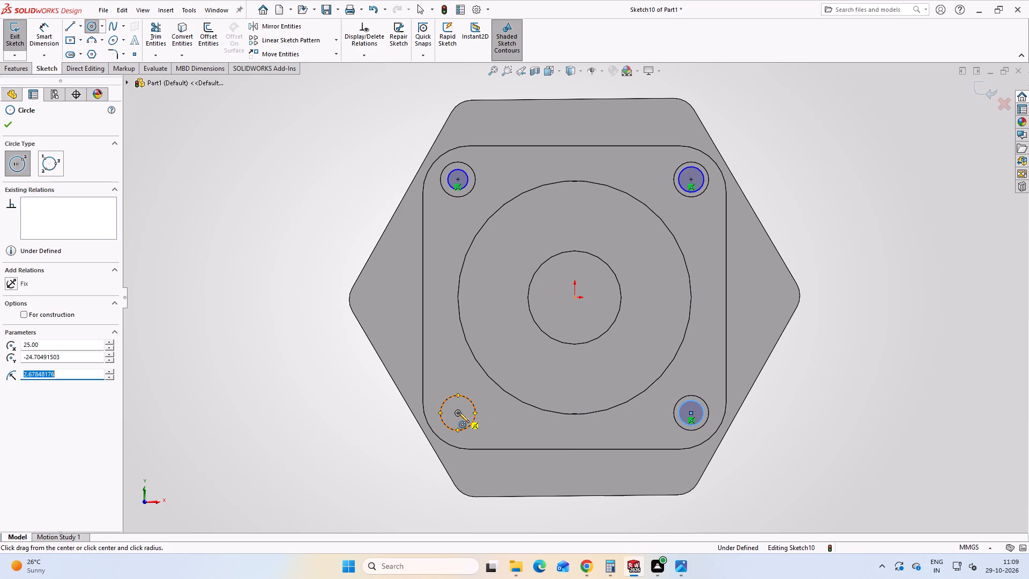
click(459, 412)
click(468, 419)
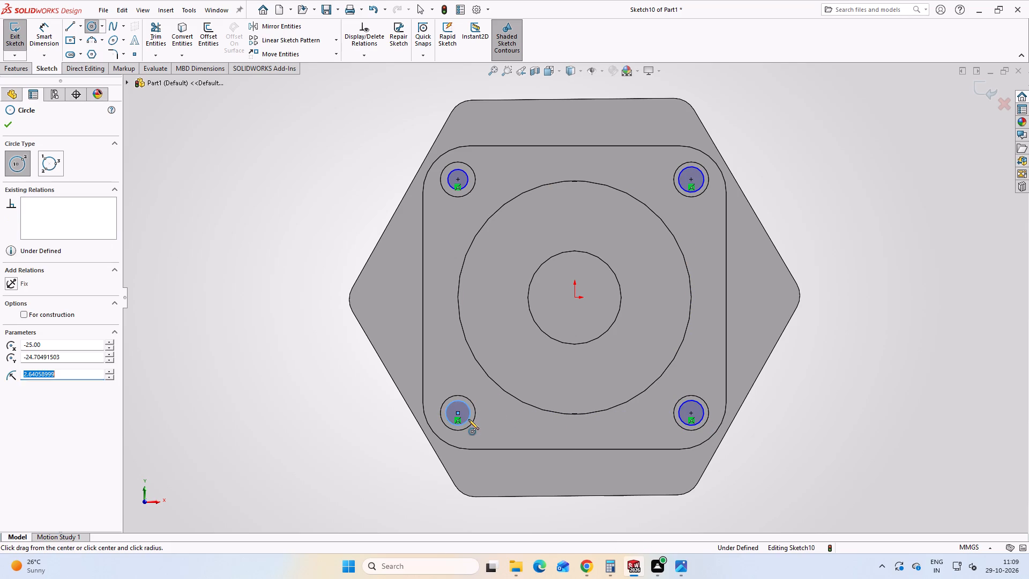
key(Escape)
Dimension the upper-left inner circle with the drawing's through-hole diameter of 5.50 mm.
click(677, 571)
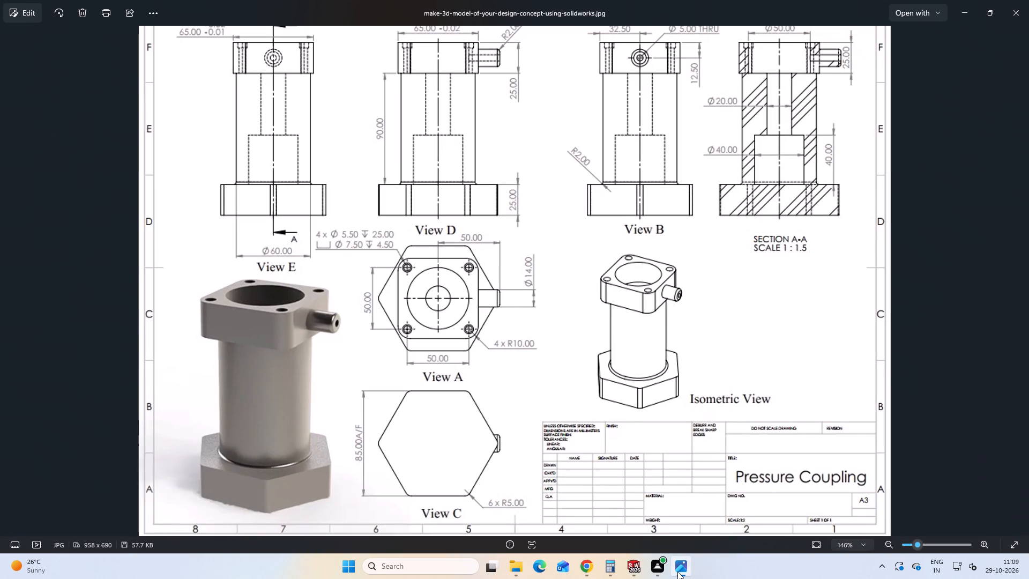
click(677, 571)
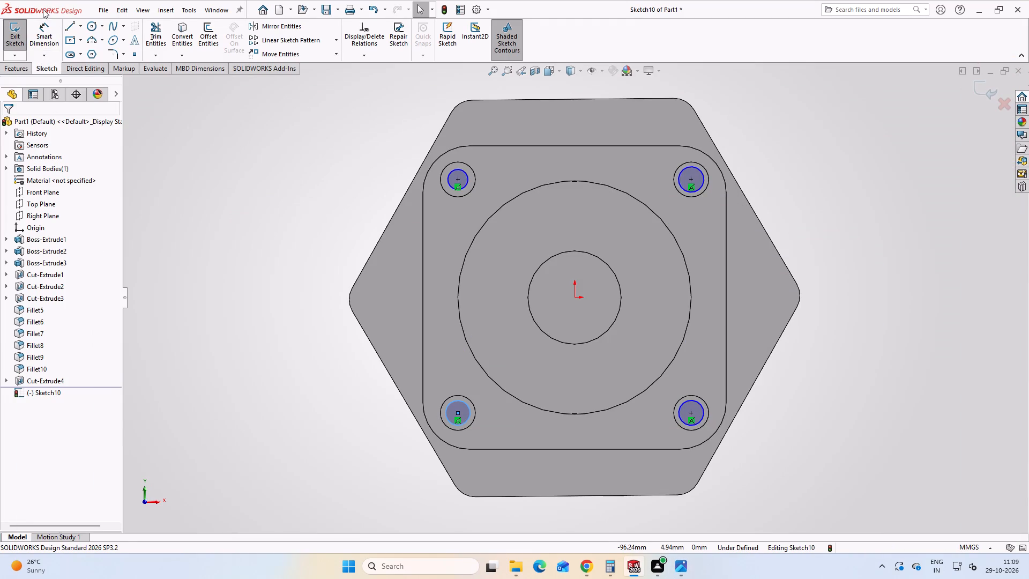
click(44, 21)
click(448, 184)
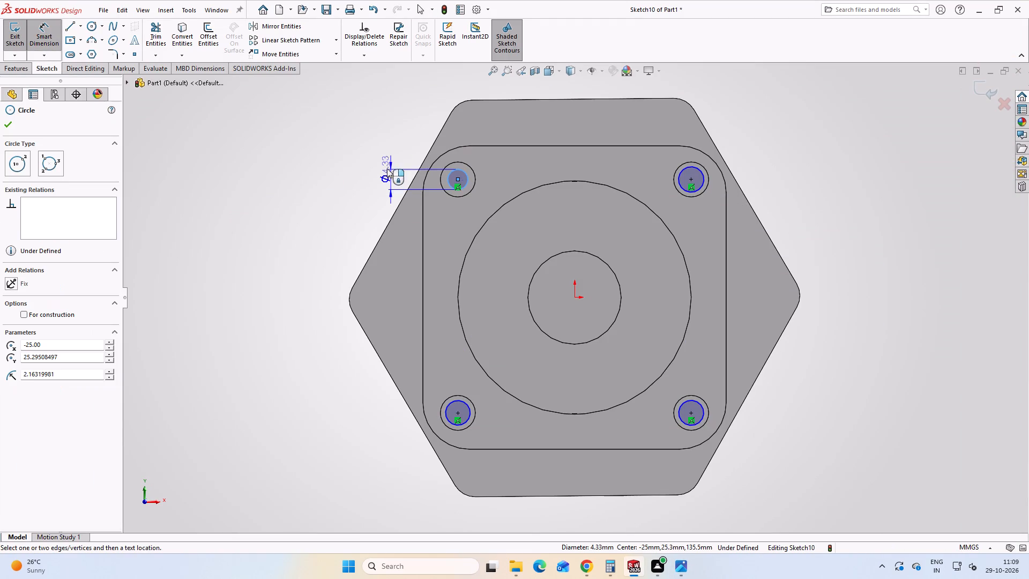
click(373, 159)
text(5.50)
key(Return)
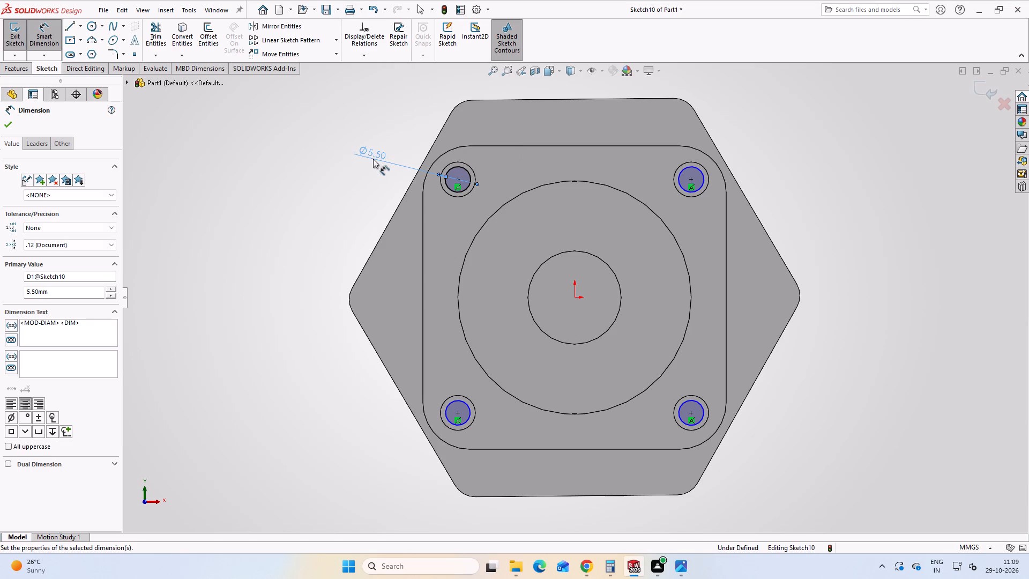
Dimension the three remaining inner circles, at the upper-right, lower-right and lower-left corners, with a diameter of 5.50 mm each.
click(703, 184)
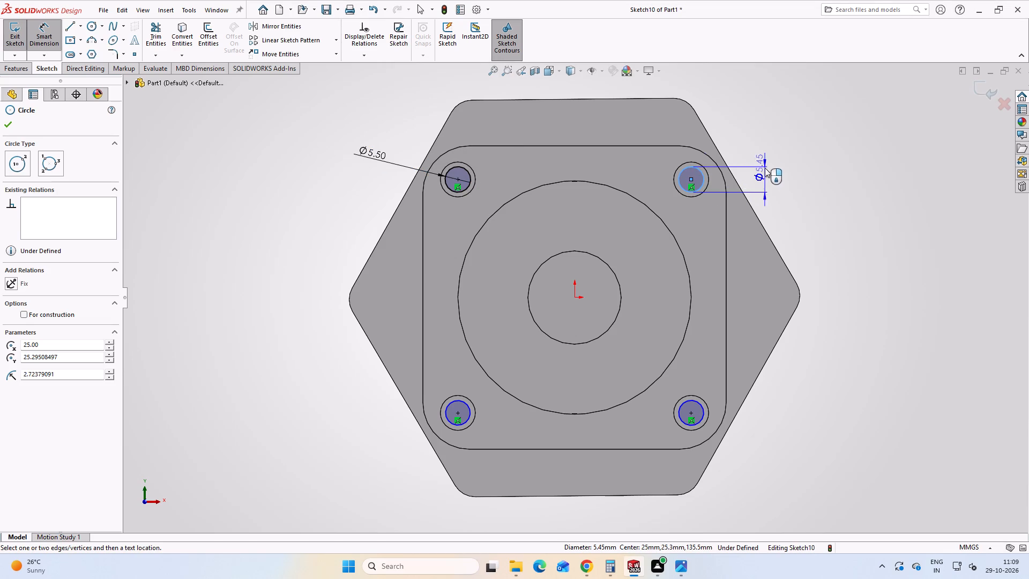
click(765, 151)
text(5.50)
key(Return)
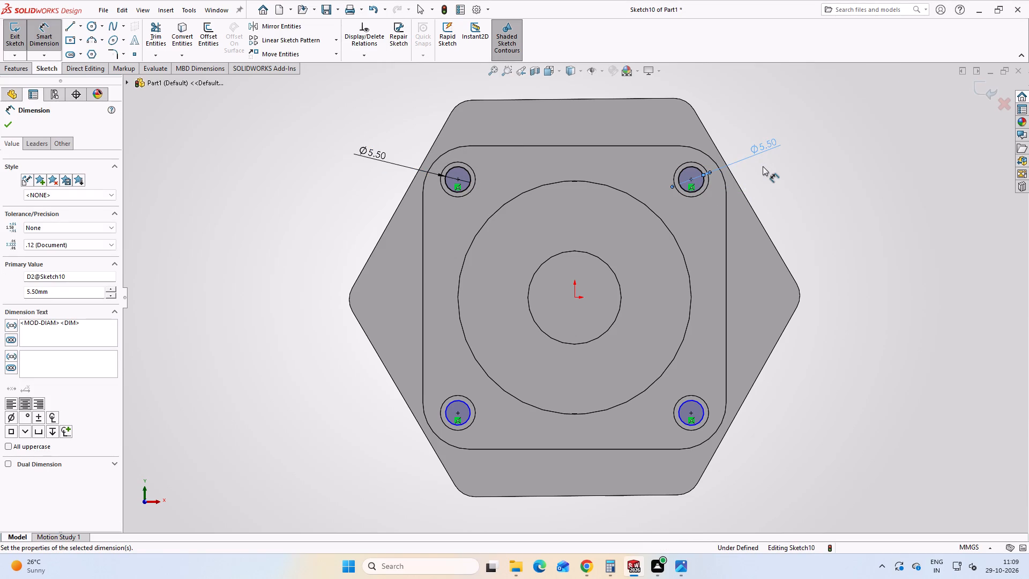
click(703, 407)
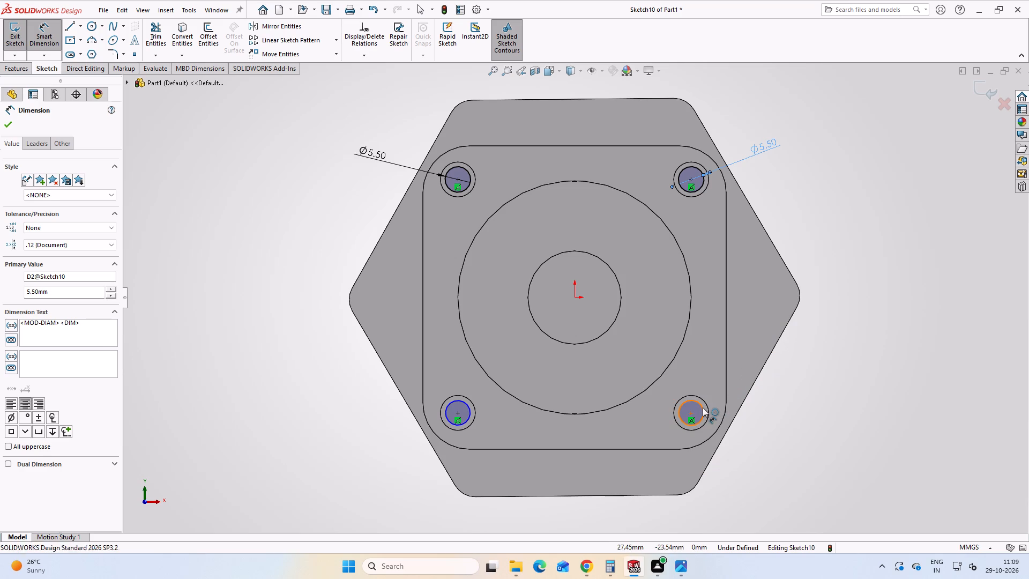
click(804, 345)
text(5.50)
key(Return)
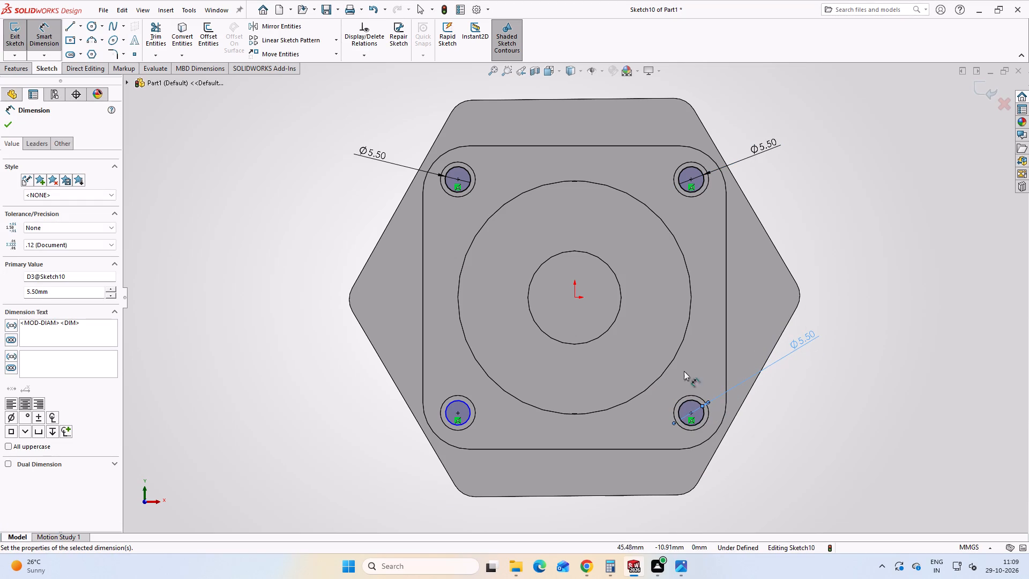
click(466, 421)
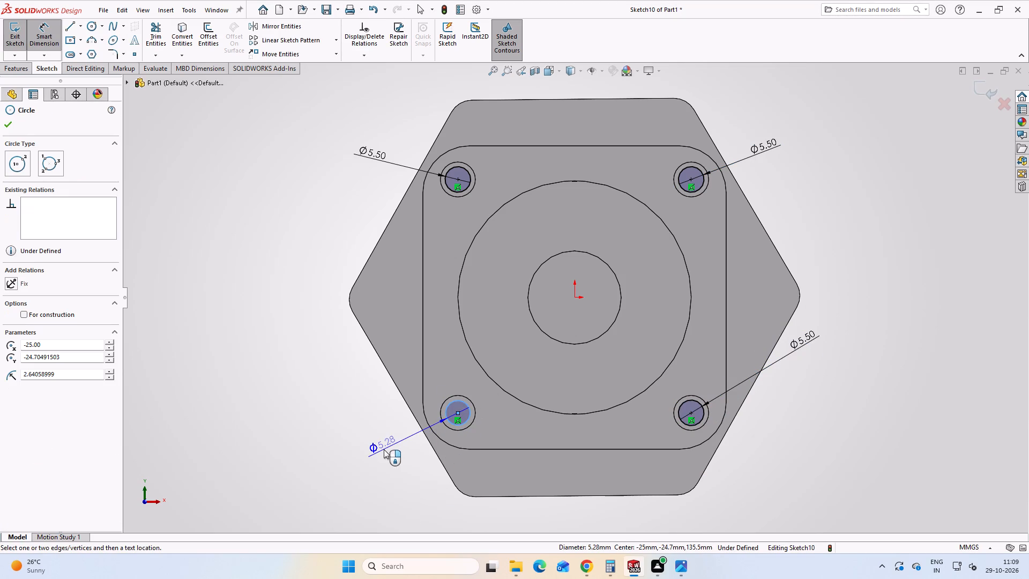
click(383, 449)
text(5.50)
key(Return)
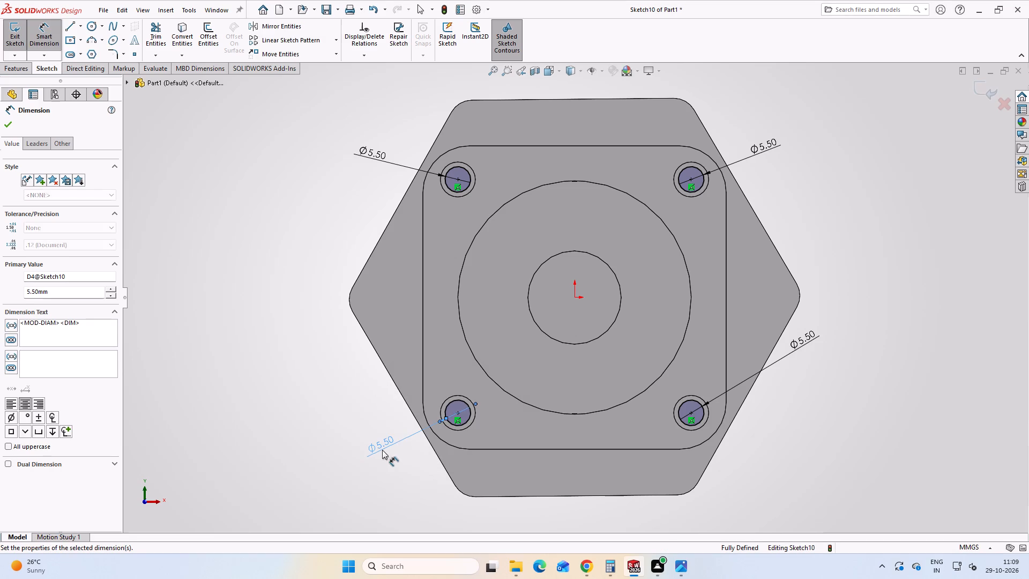
click(8, 128)
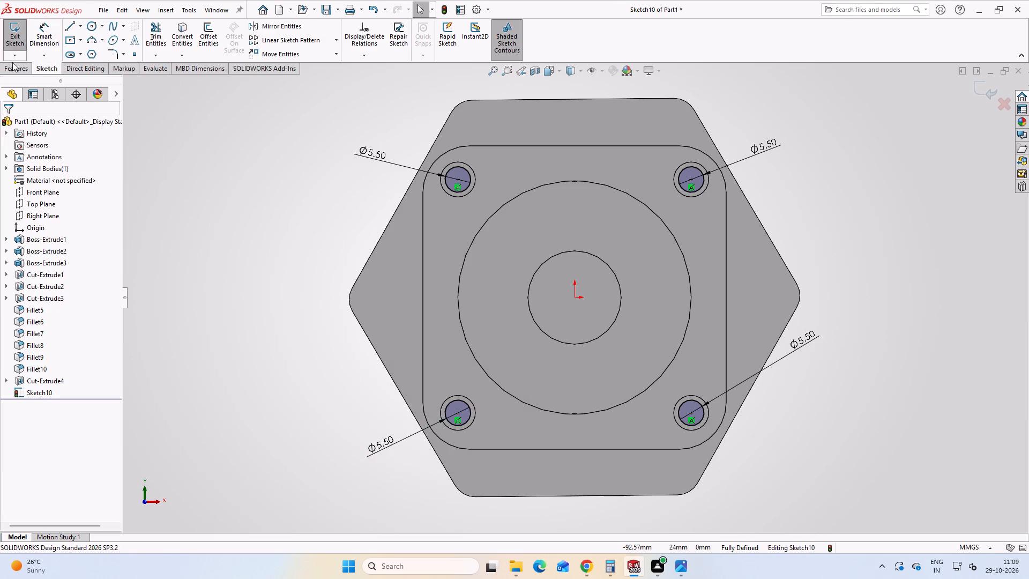
Extrude-cut the four 5.5 mm circles through the square flange with a blind depth of 20.50 mm.
click(13, 65)
click(161, 42)
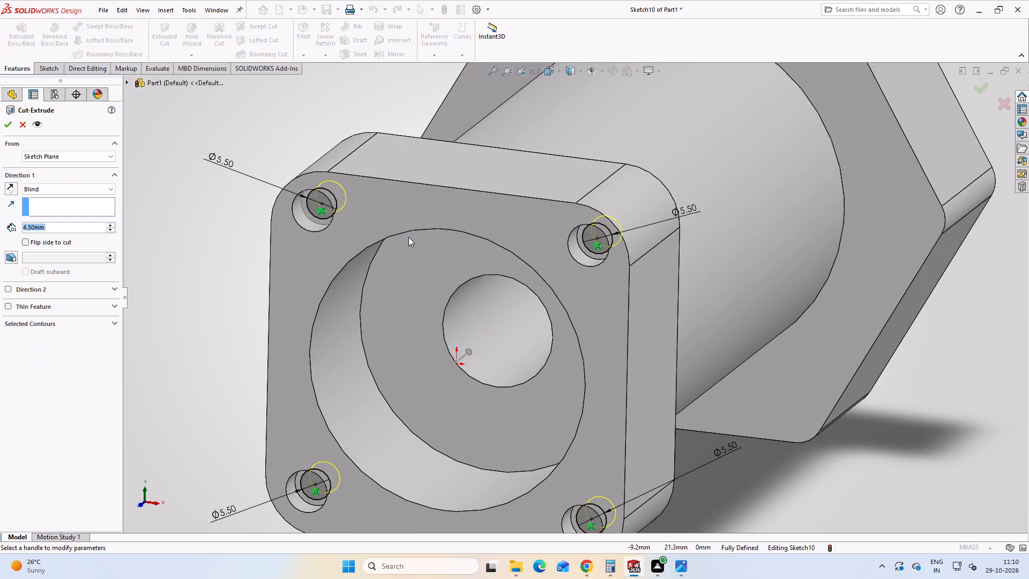
middle_drag(201, 273, 350, 272)
scroll(347, 271, up, 4)
scroll(113, 246, up, 1)
scroll(322, 286, up, 2)
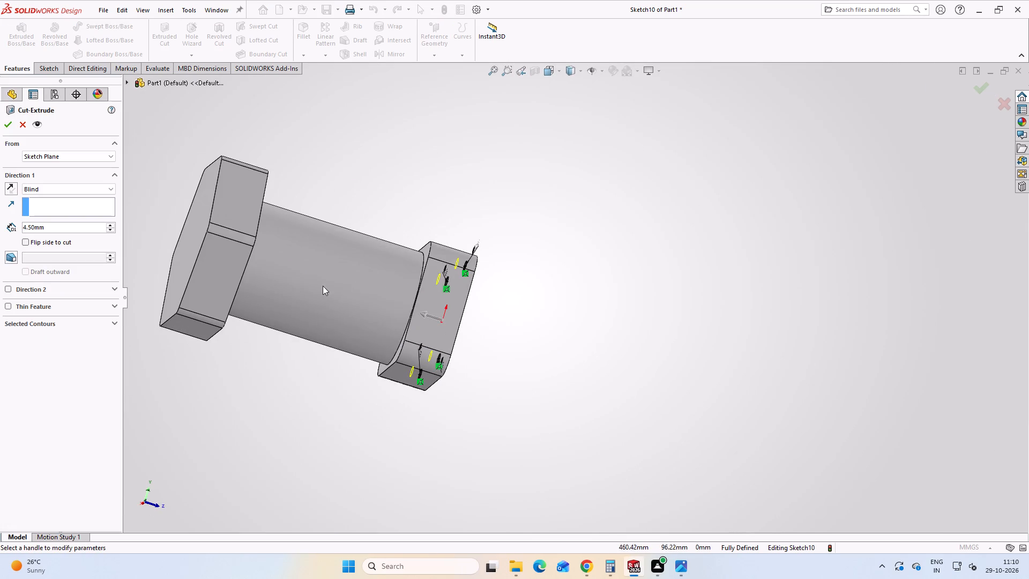
scroll(499, 257, down, 5)
scroll(428, 313, up, 4)
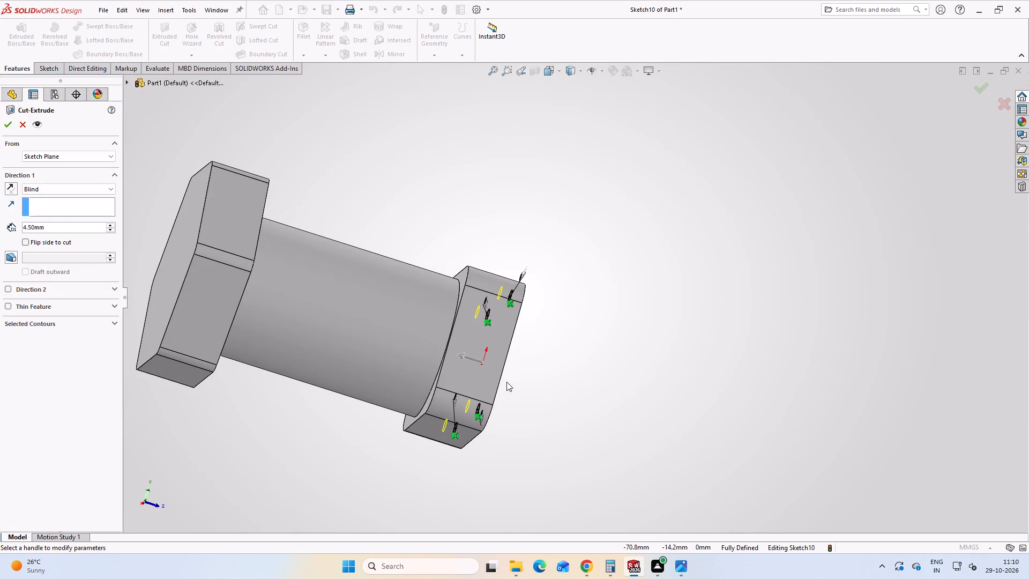
drag(462, 357, 432, 351)
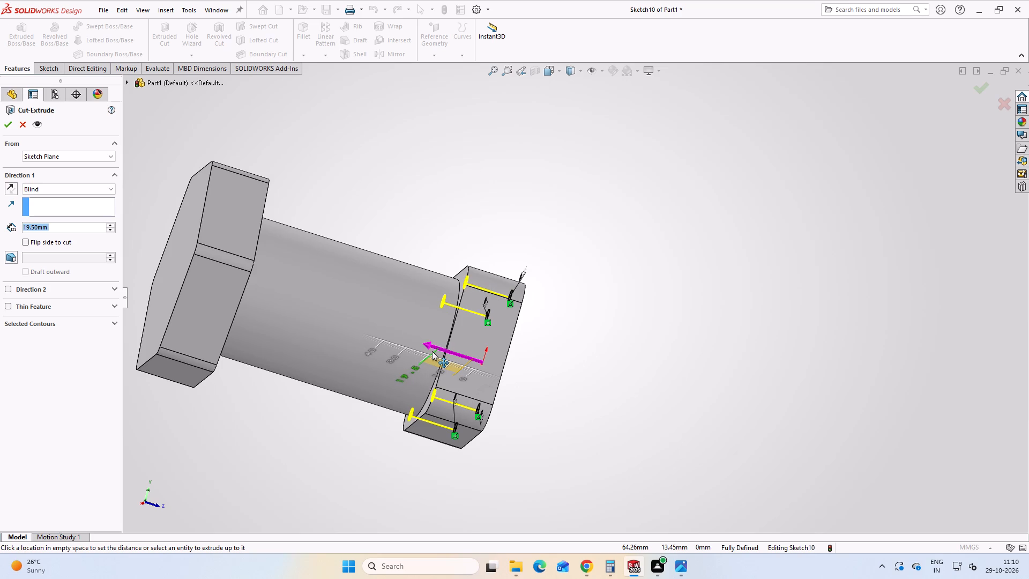
drag(432, 351, 431, 351)
scroll(490, 283, down, 1)
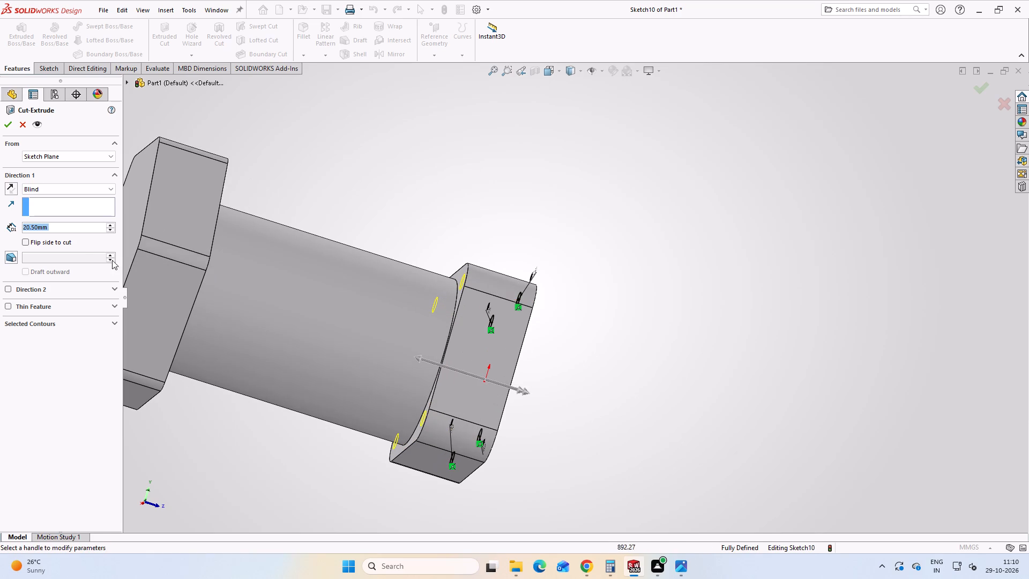
text(20)
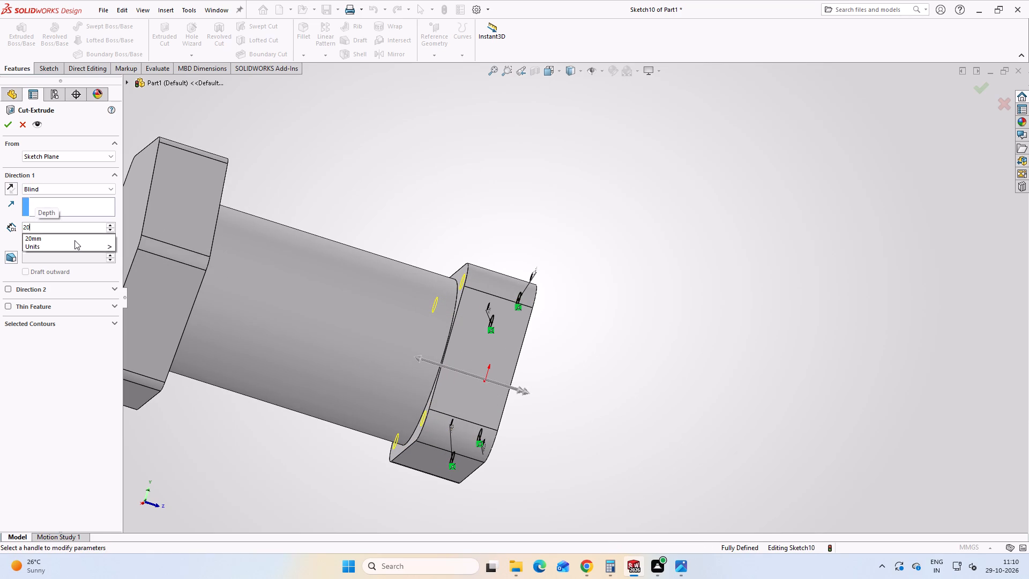
key(Return)
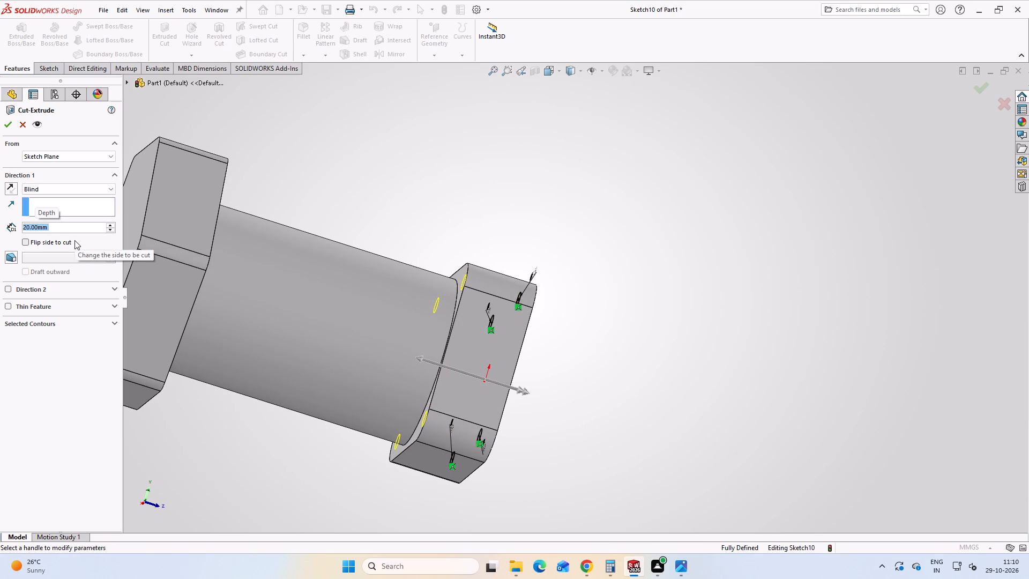
text(20.)
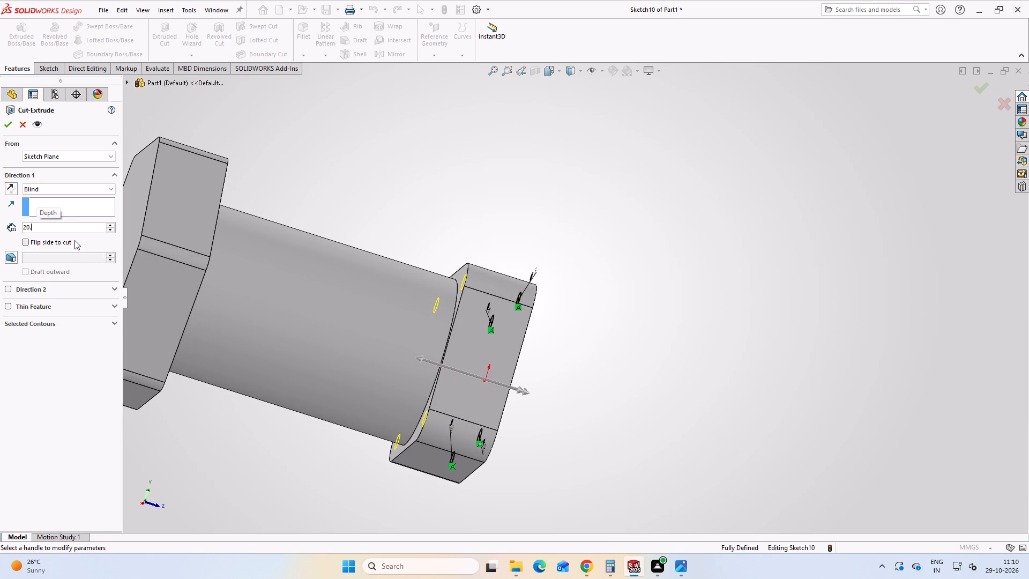
text(50)
key(Return)
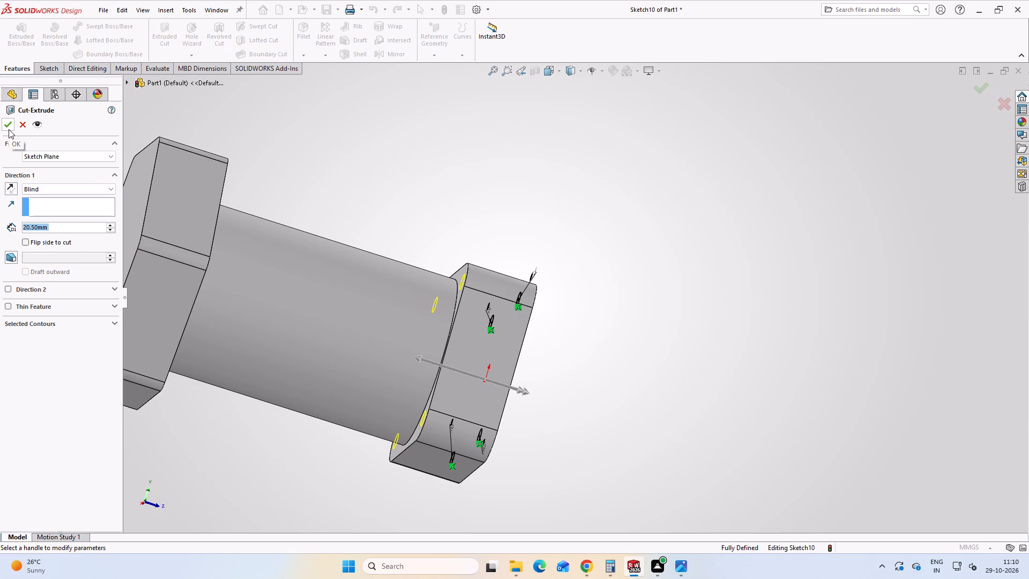
click(676, 569)
click(676, 569)
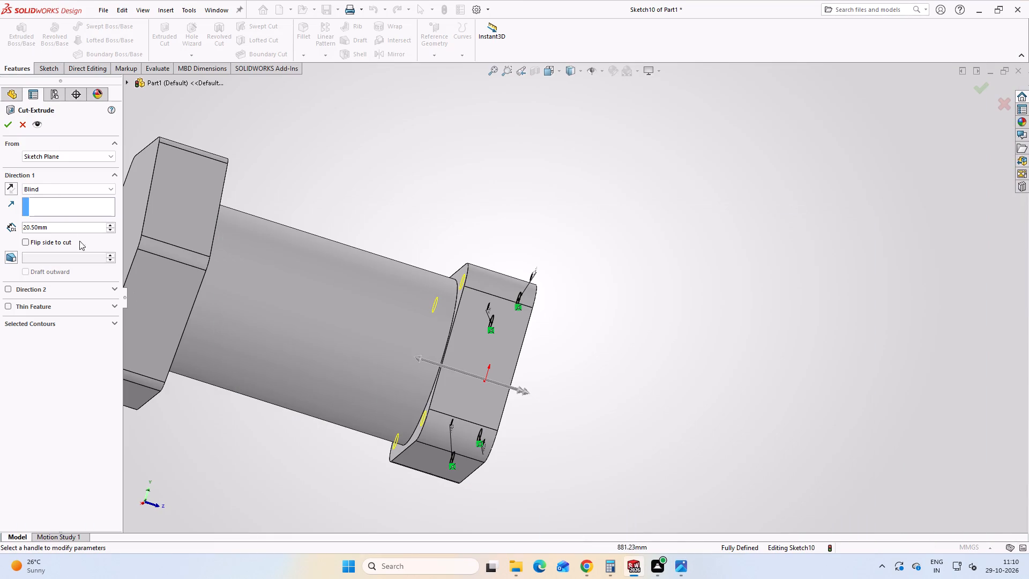
click(10, 127)
click(650, 263)
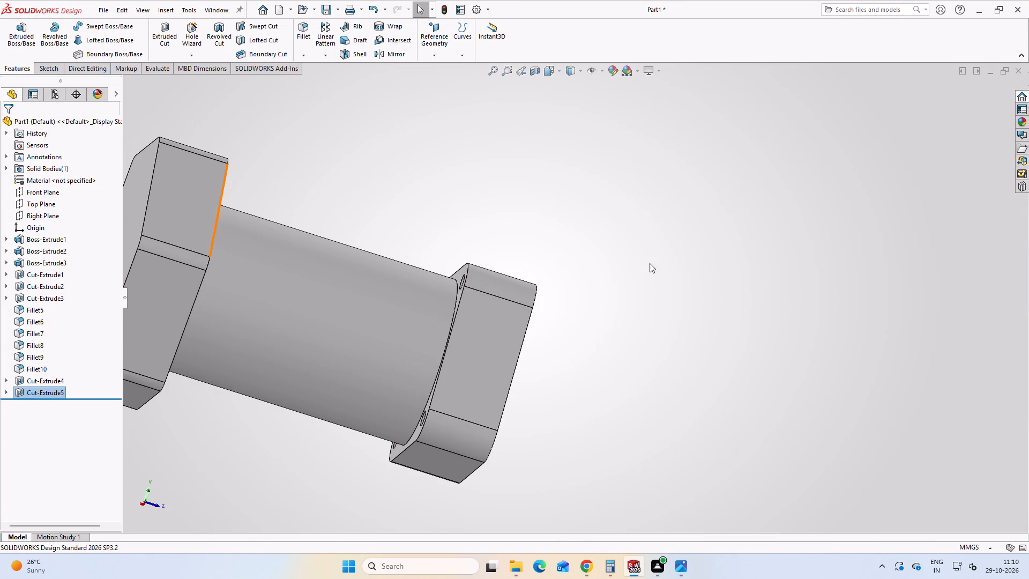
Inspect the four counterbored corner holes in the square flange and compare them with the Pressure Coupling drawing.
scroll(553, 537, up, 4)
scroll(569, 333, up, 1)
middle_drag(569, 333, 465, 269)
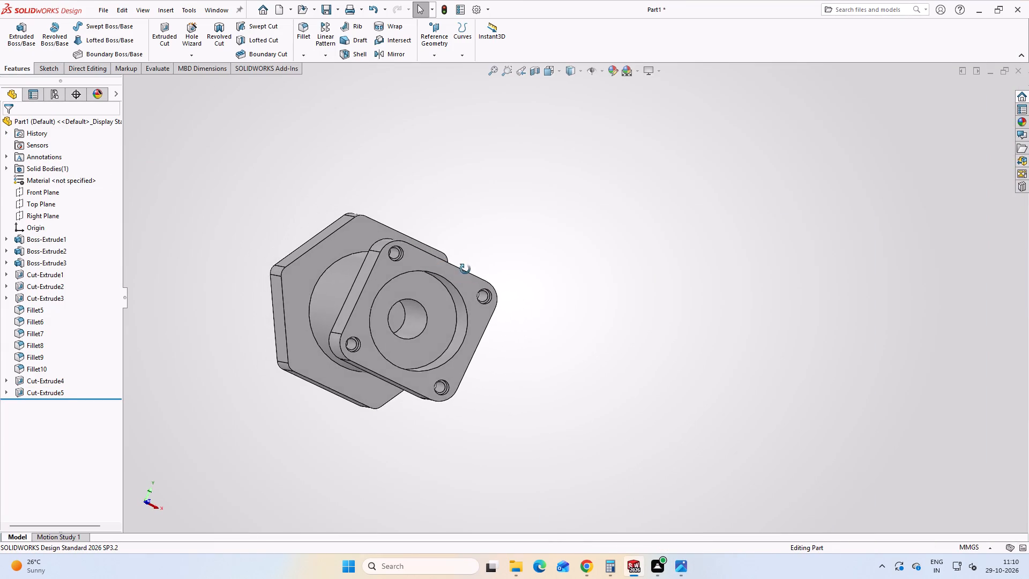
middle_drag(465, 269, 465, 269)
scroll(406, 262, down, 9)
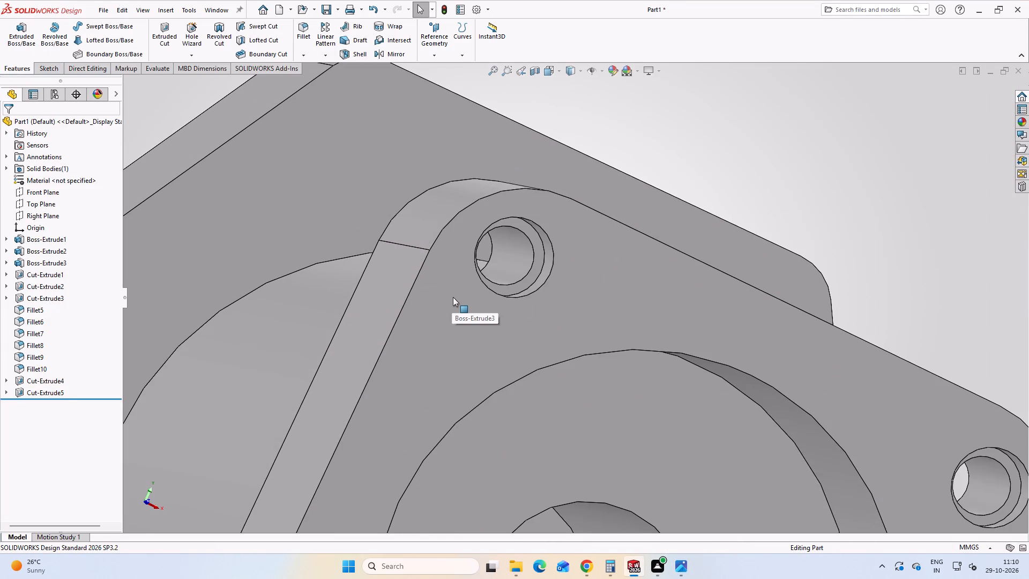
scroll(521, 298, up, 2)
scroll(526, 295, down, 1)
scroll(557, 290, up, 5)
middle_drag(586, 306, 570, 282)
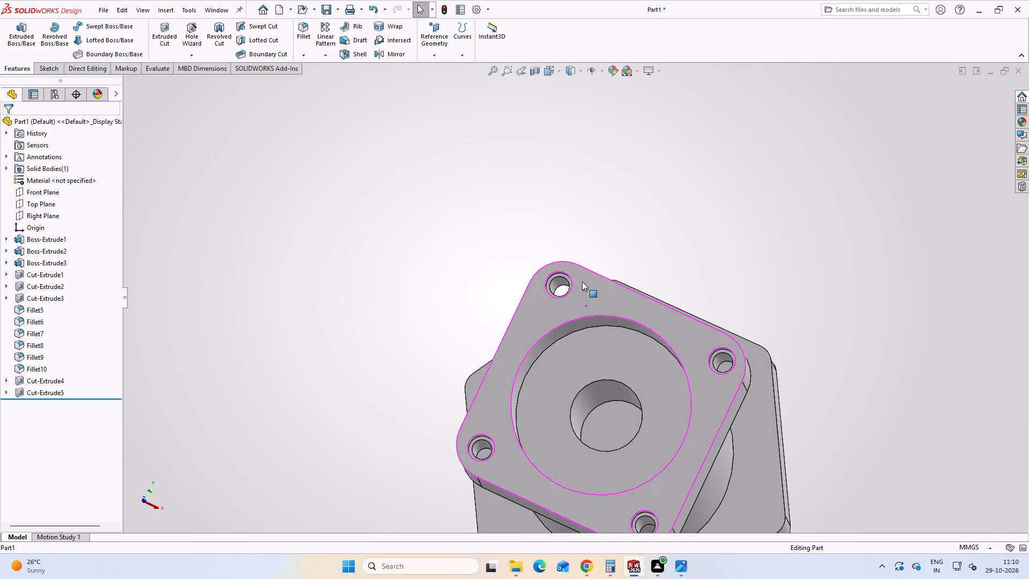
scroll(582, 288, down, 6)
scroll(576, 342, up, 6)
scroll(576, 342, down, 1)
scroll(576, 342, up, 3)
middle_drag(575, 429, 584, 446)
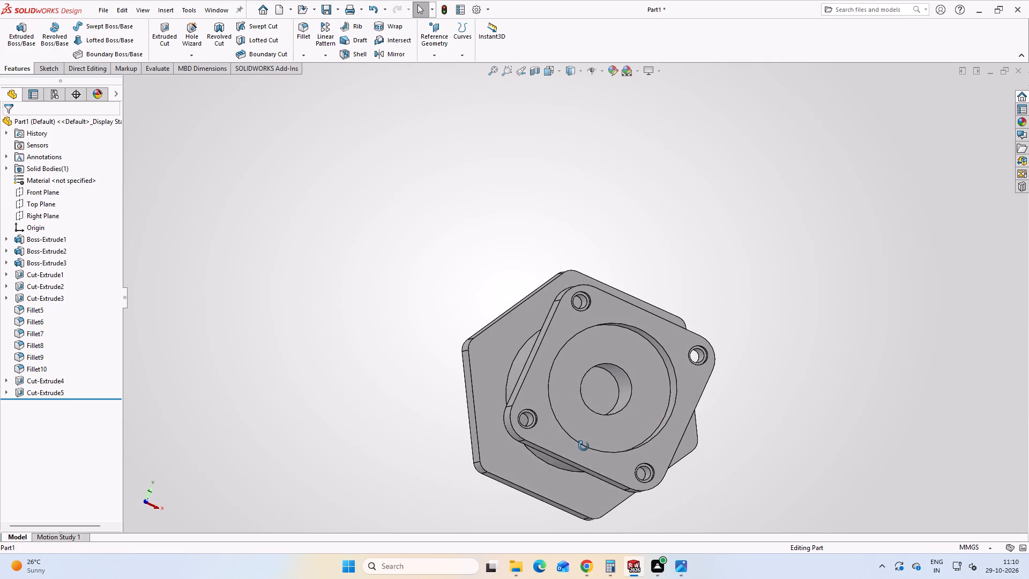
middle_drag(584, 446, 584, 450)
click(684, 578)
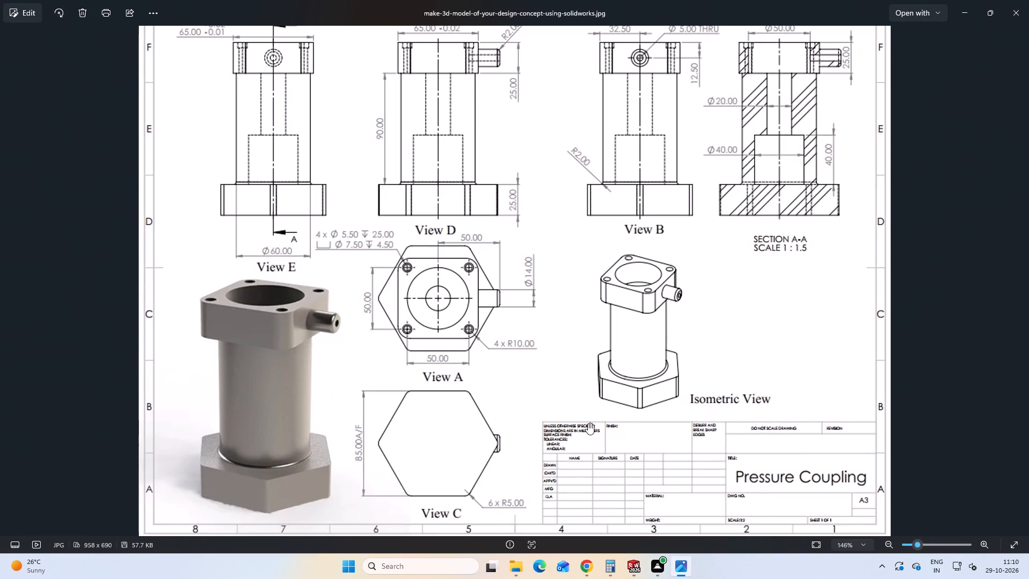
click(676, 566)
click(676, 566)
click(677, 567)
Start a new sketch on the flat side face of the square flange that faces the positive X direction.
scroll(545, 326, up, 2)
scroll(697, 409, up, 1)
middle_drag(666, 375, 591, 293)
click(545, 313)
click(592, 280)
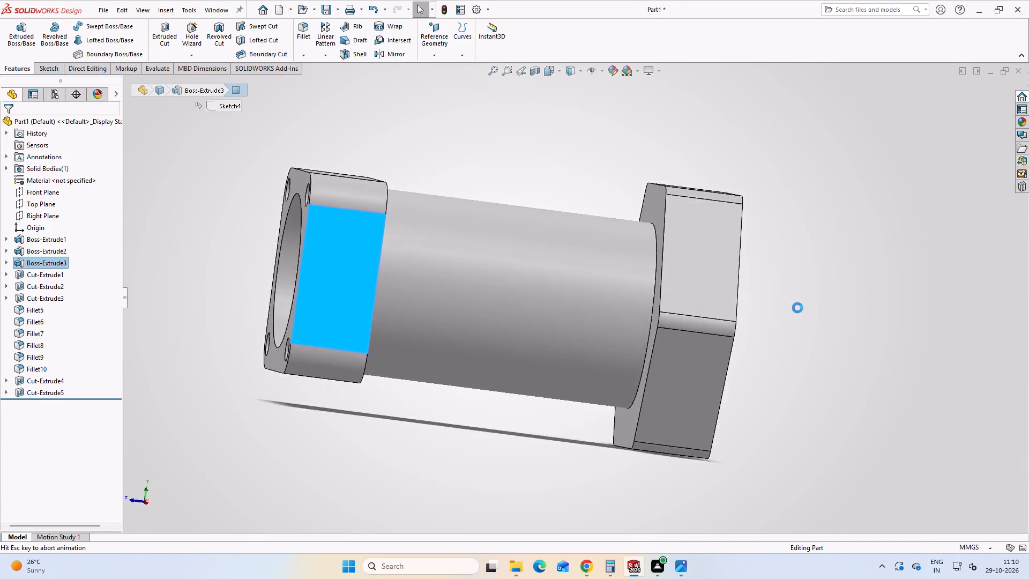
click(938, 286)
Examine the Pressure Coupling drawing for the side spigot's diameter, position on the square flange and projection length.
middle_drag(415, 280, 563, 224)
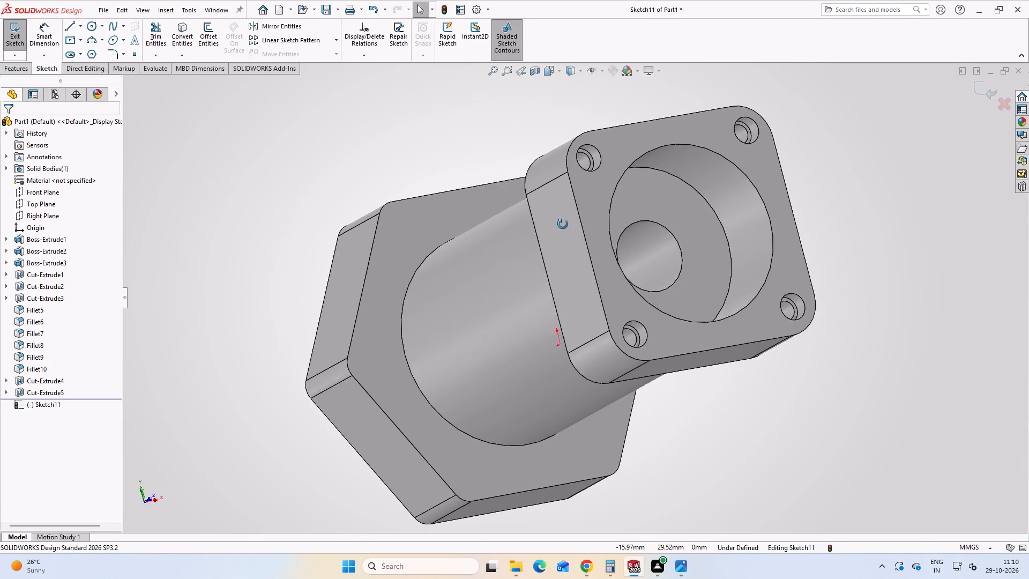
middle_drag(563, 224, 488, 257)
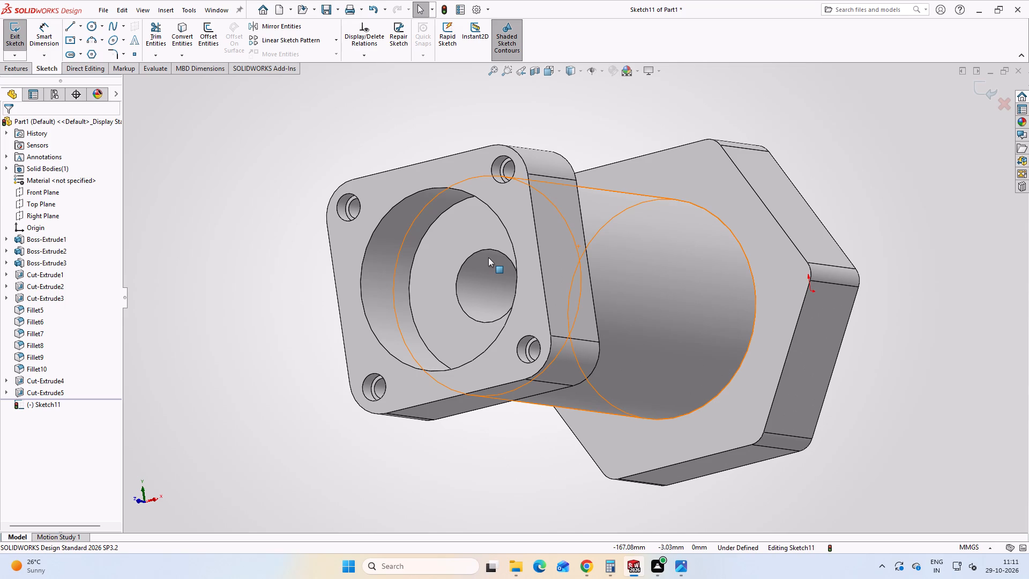
scroll(566, 249, up, 1)
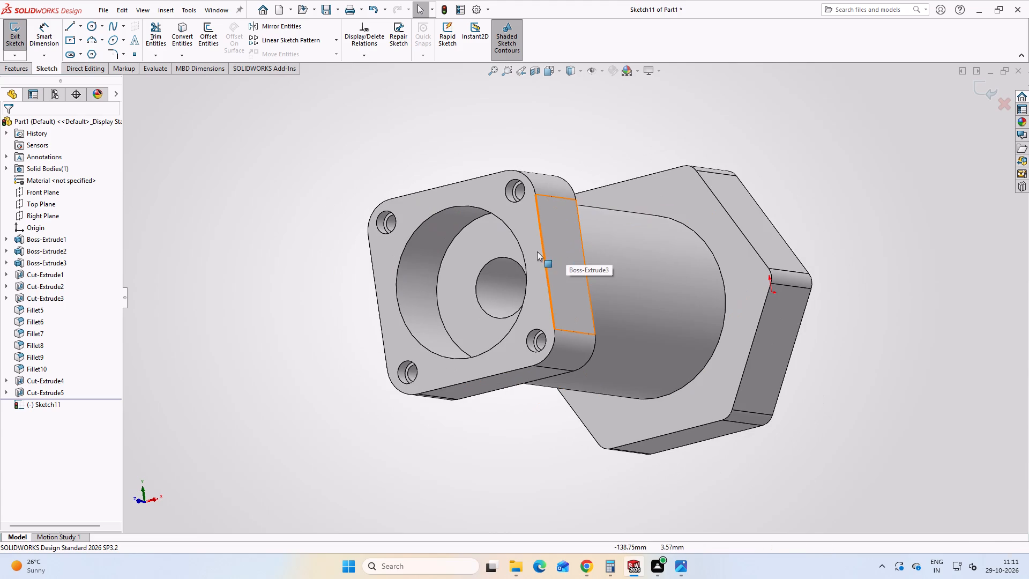
middle_drag(590, 265, 510, 302)
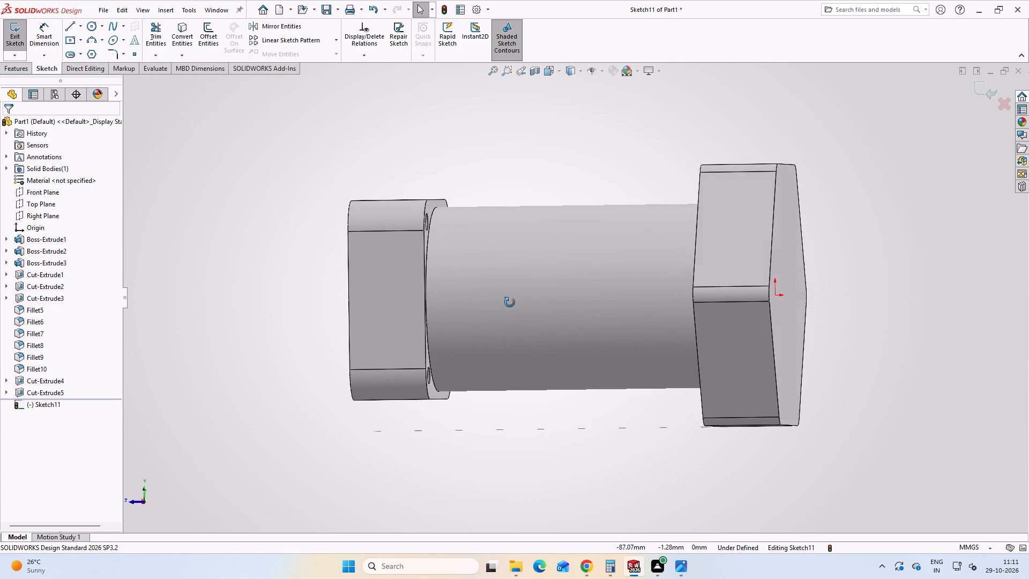
middle_drag(510, 302, 513, 302)
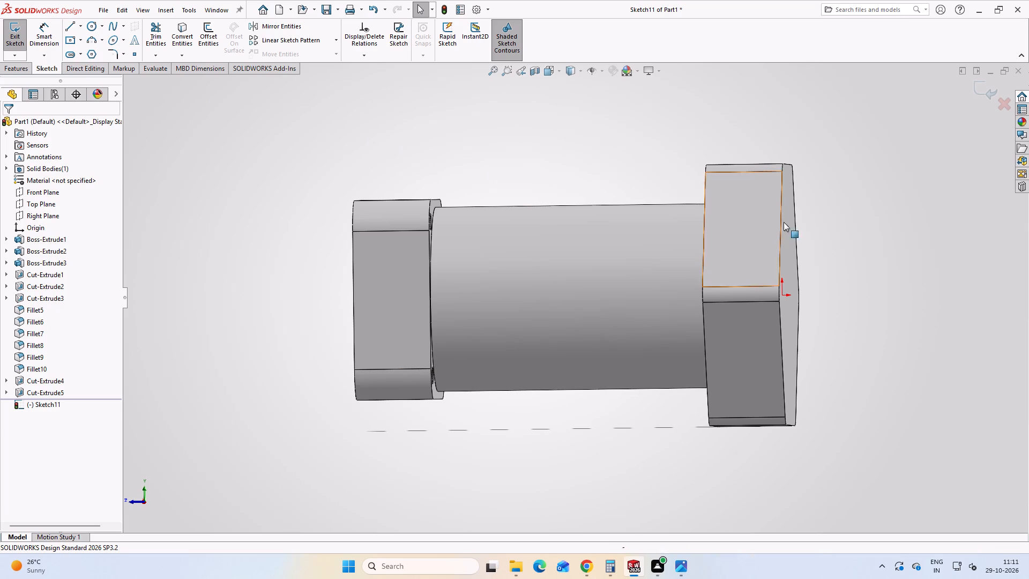
click(547, 72)
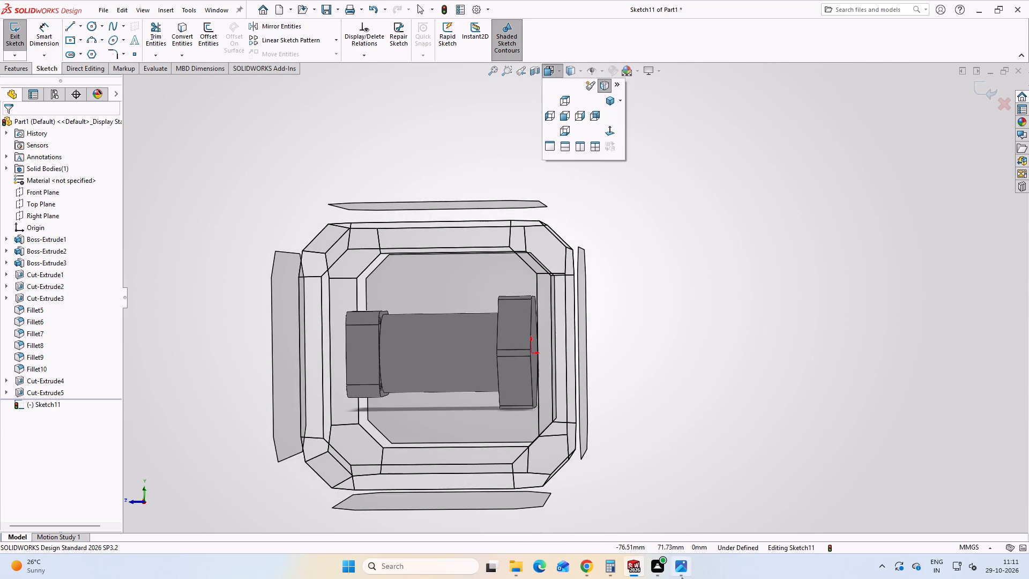
click(682, 577)
scroll(708, 402, up, 2)
scroll(708, 402, down, 5)
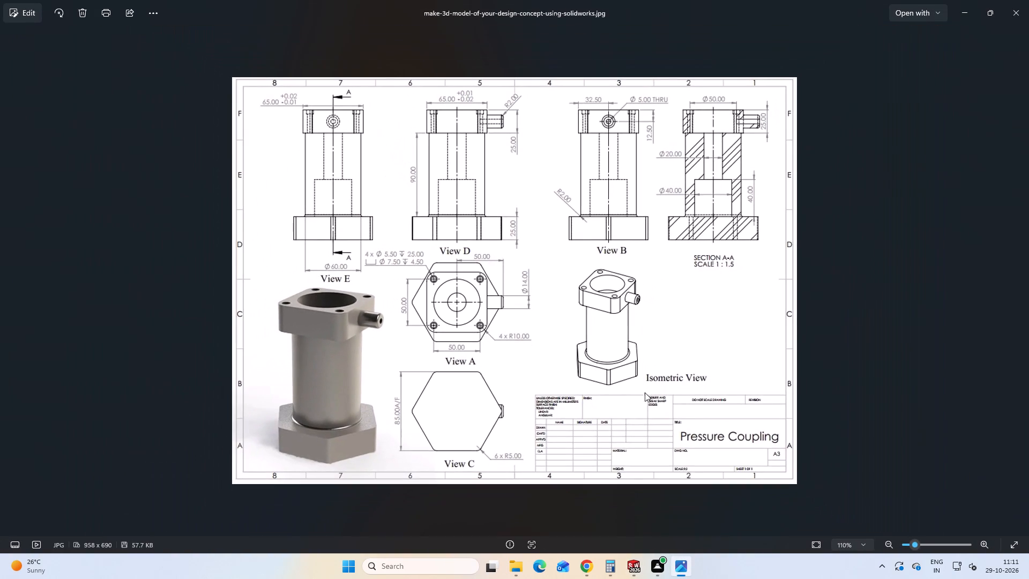
scroll(591, 377, up, 1)
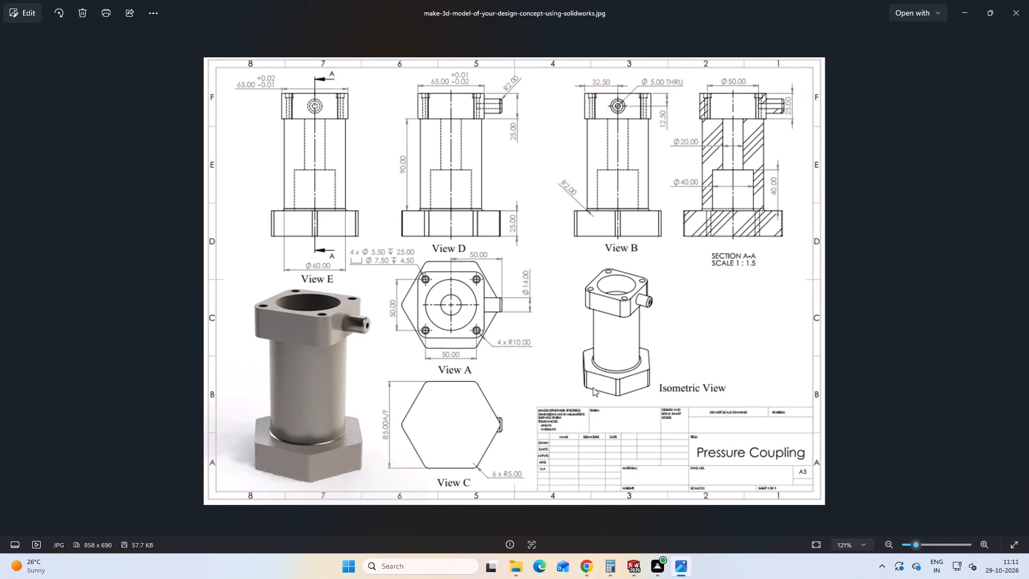
scroll(594, 389, up, 3)
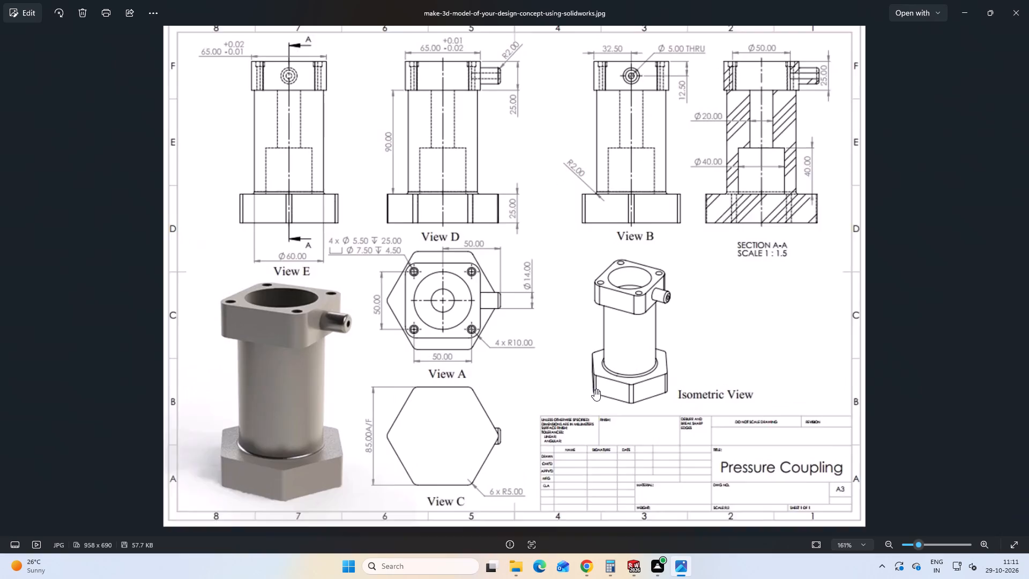
scroll(594, 389, up, 3)
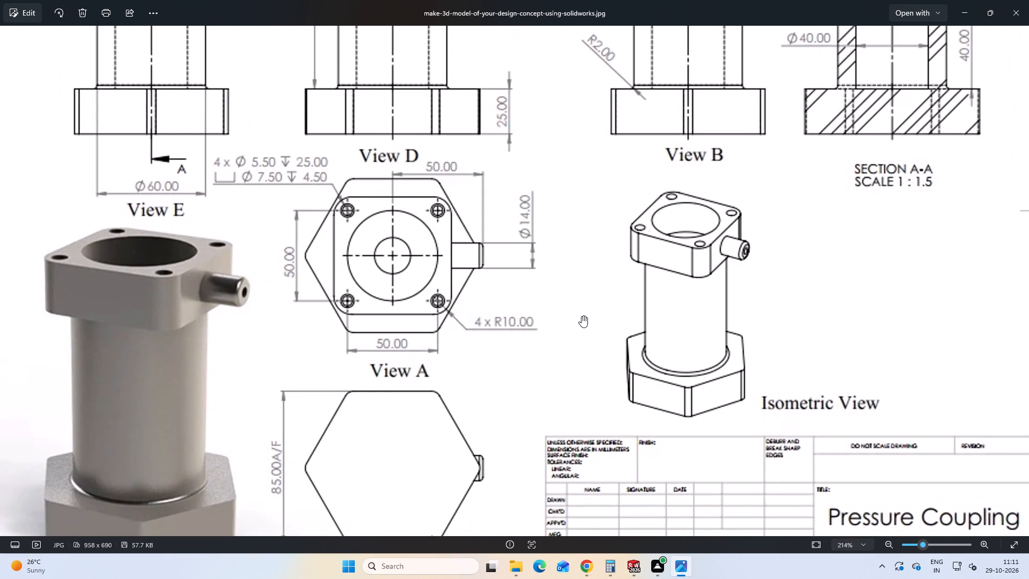
middle_drag(581, 317, 547, 480)
scroll(524, 396, down, 3)
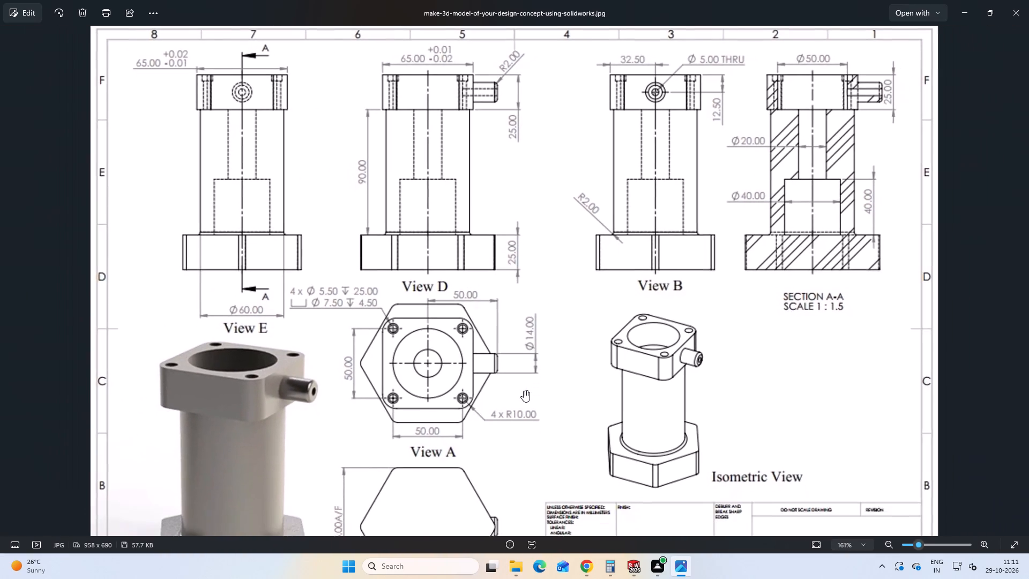
click(420, 59)
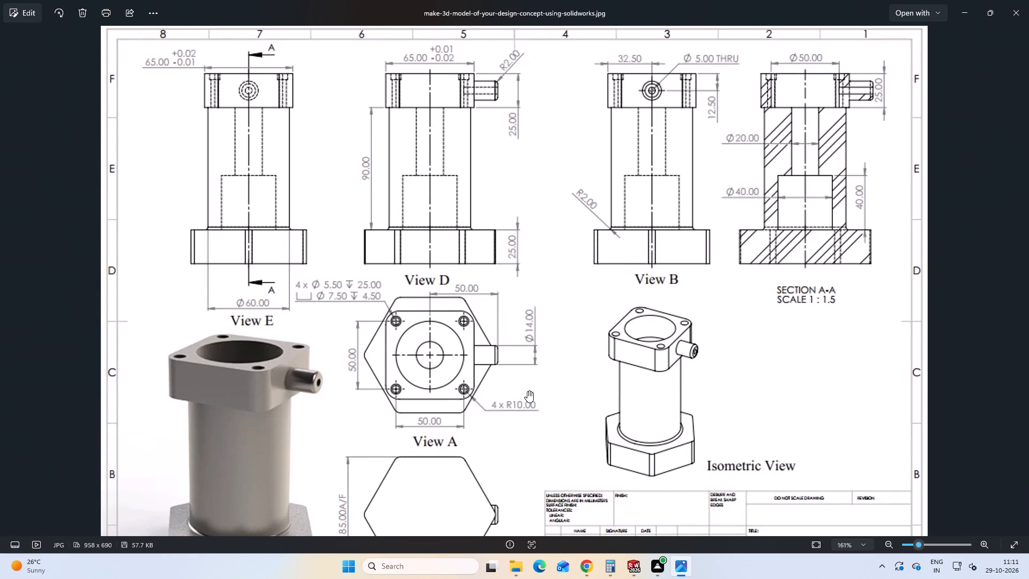
scroll(527, 391, up, 1)
scroll(539, 388, down, 1)
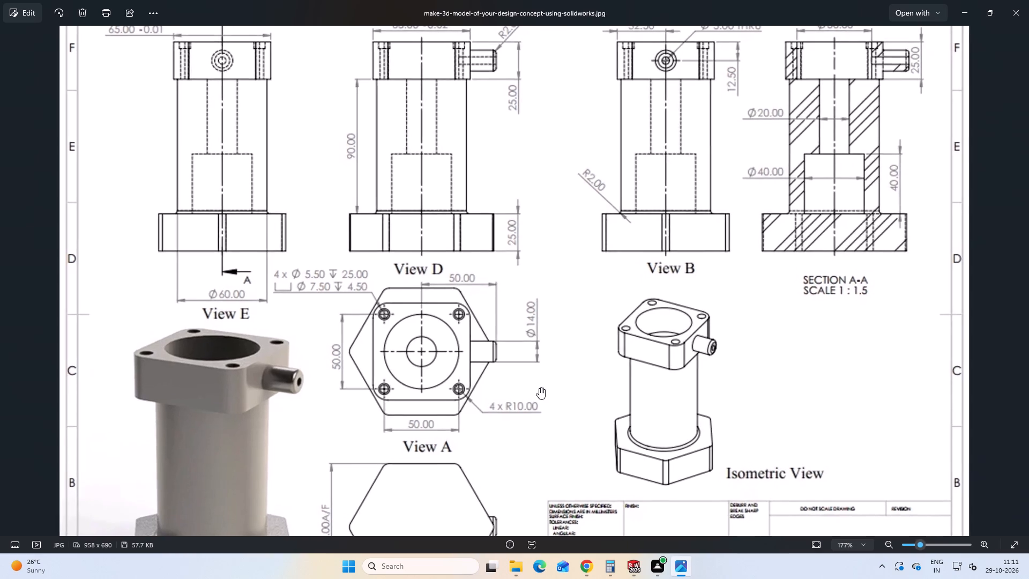
scroll(539, 388, down, 3)
scroll(637, 424, down, 2)
scroll(635, 429, up, 3)
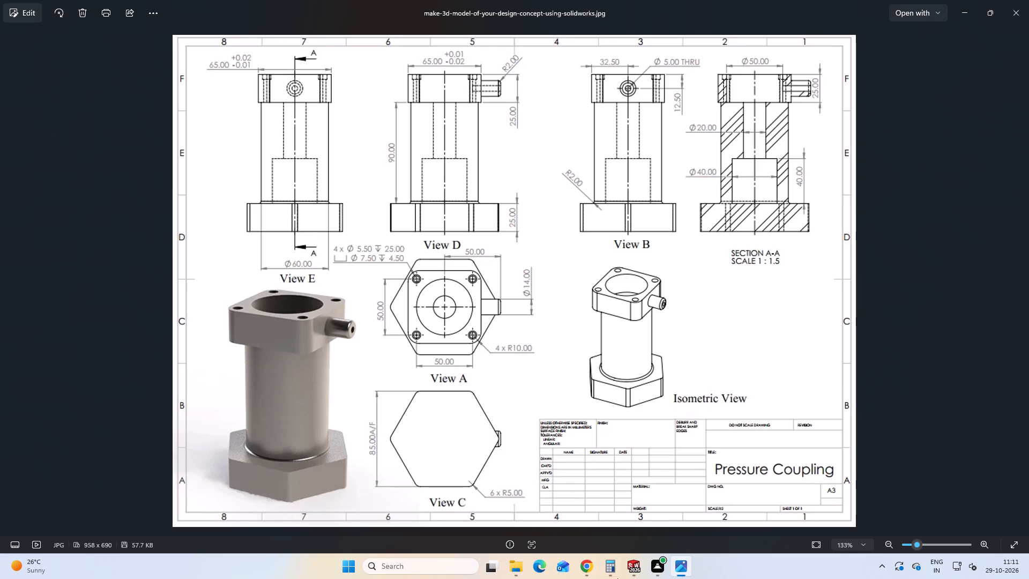
click(685, 560)
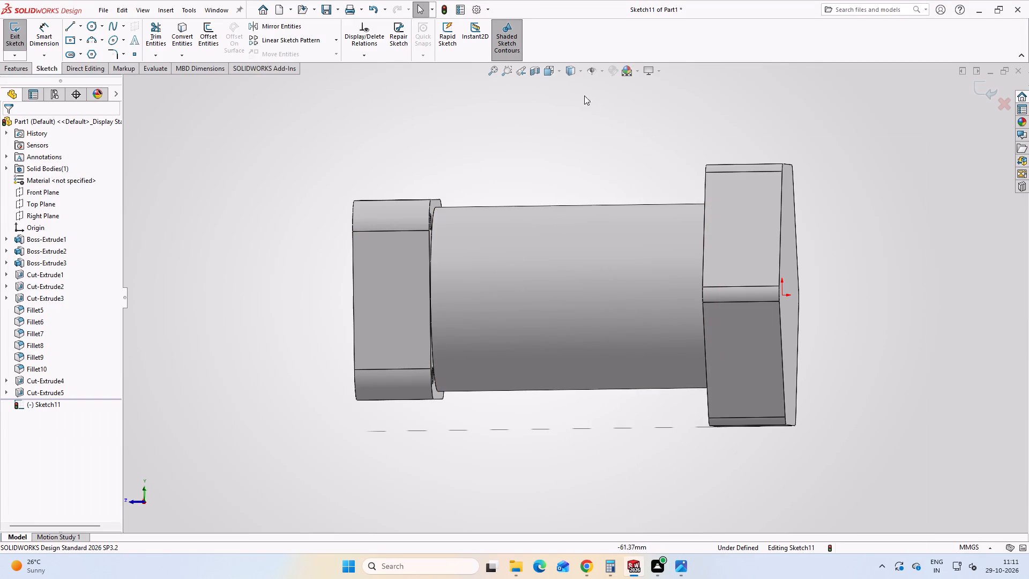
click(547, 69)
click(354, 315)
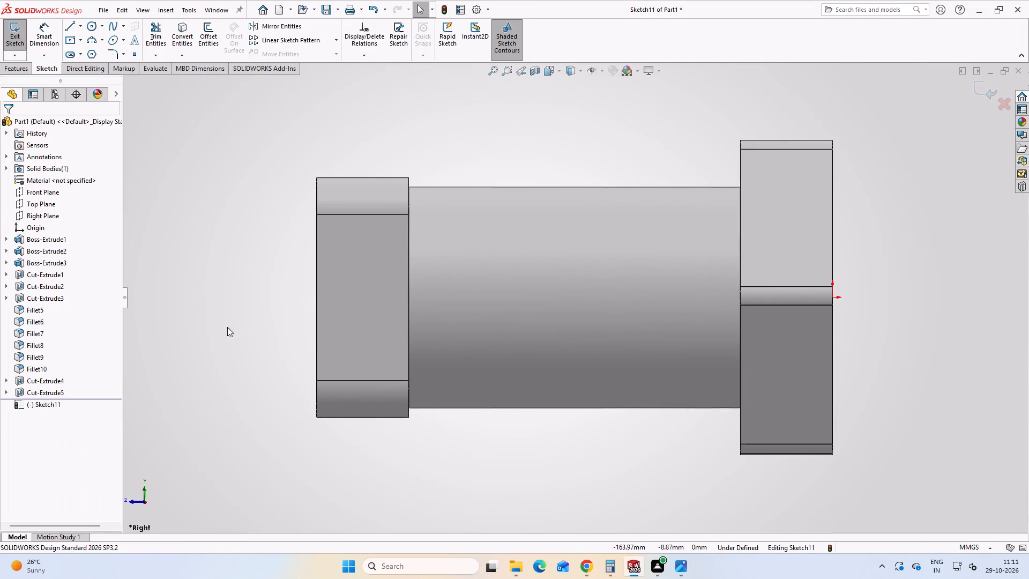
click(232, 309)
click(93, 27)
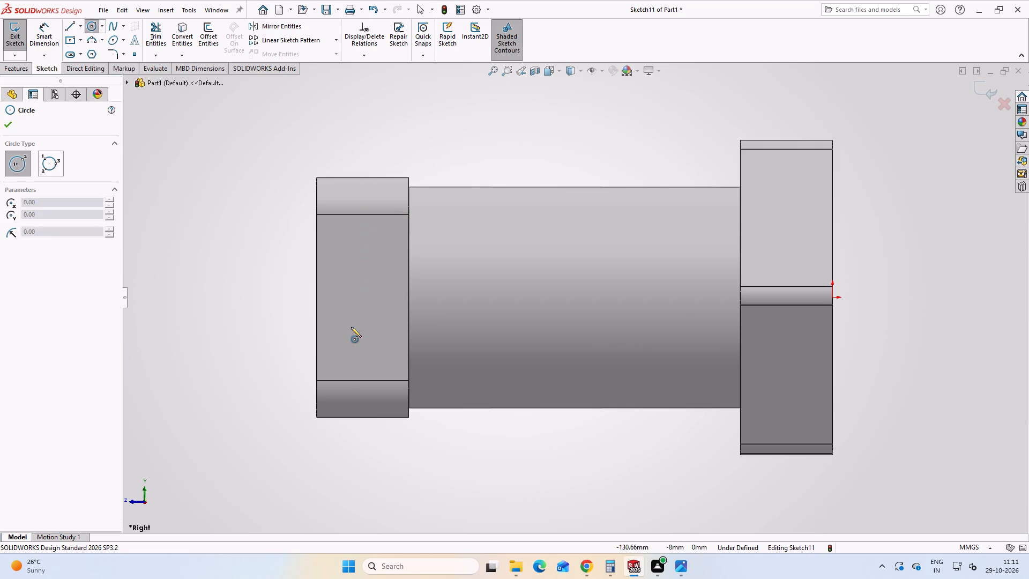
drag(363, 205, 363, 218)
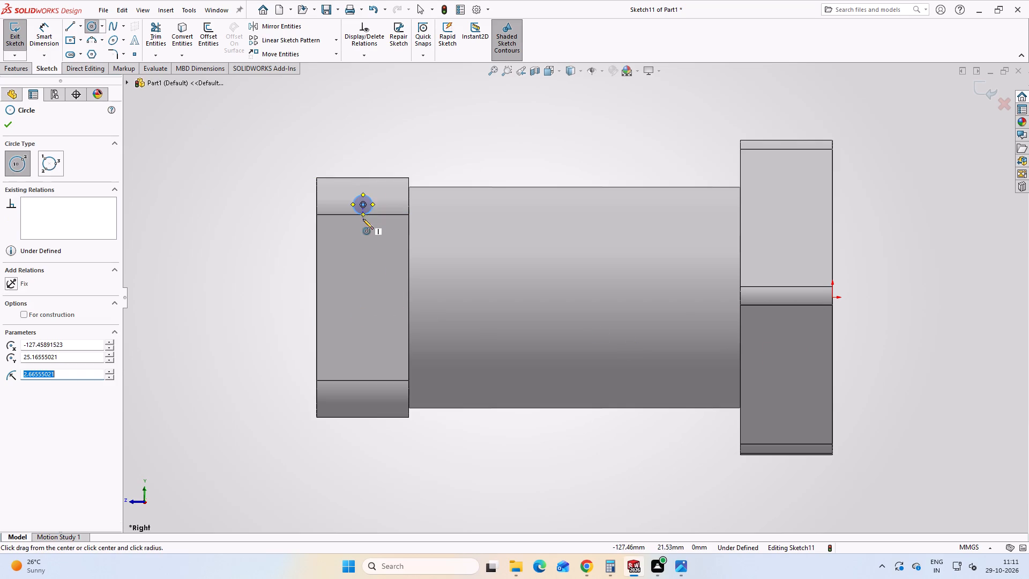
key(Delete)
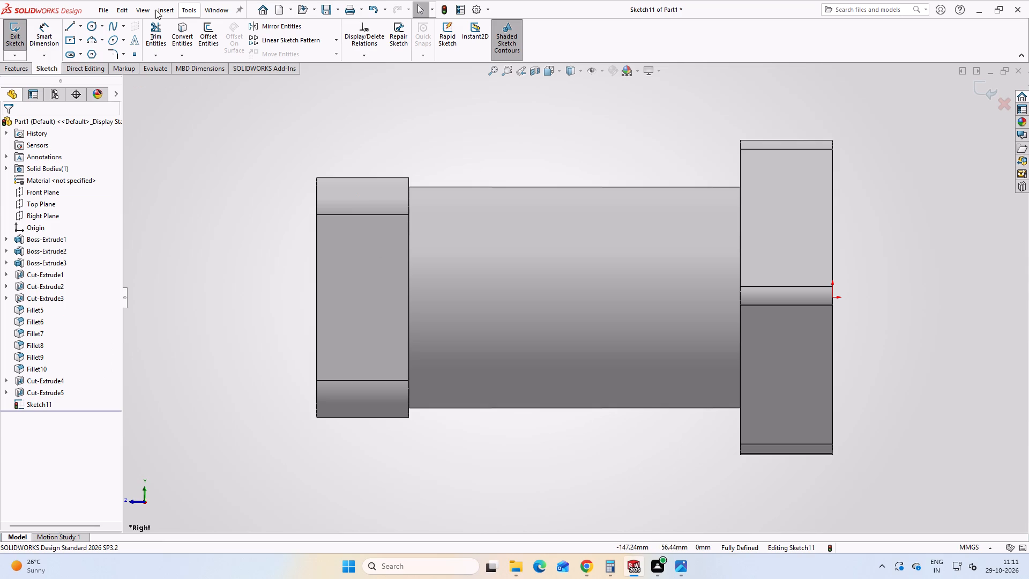
Sketch a circle about 12.5 mm in diameter at the centre of the flange's side face, aligned with the edge midpoint and the origin.
click(91, 32)
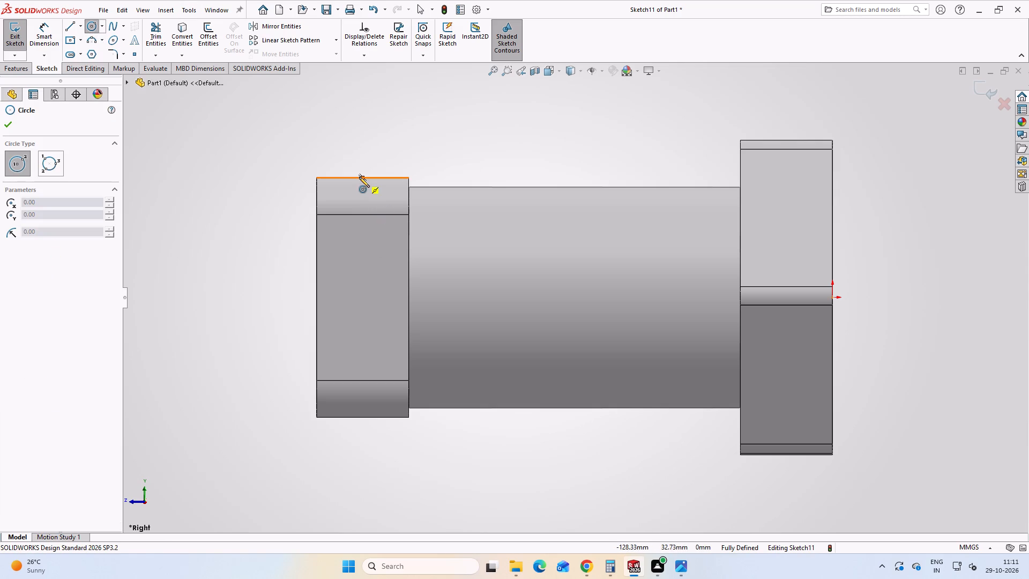
click(362, 298)
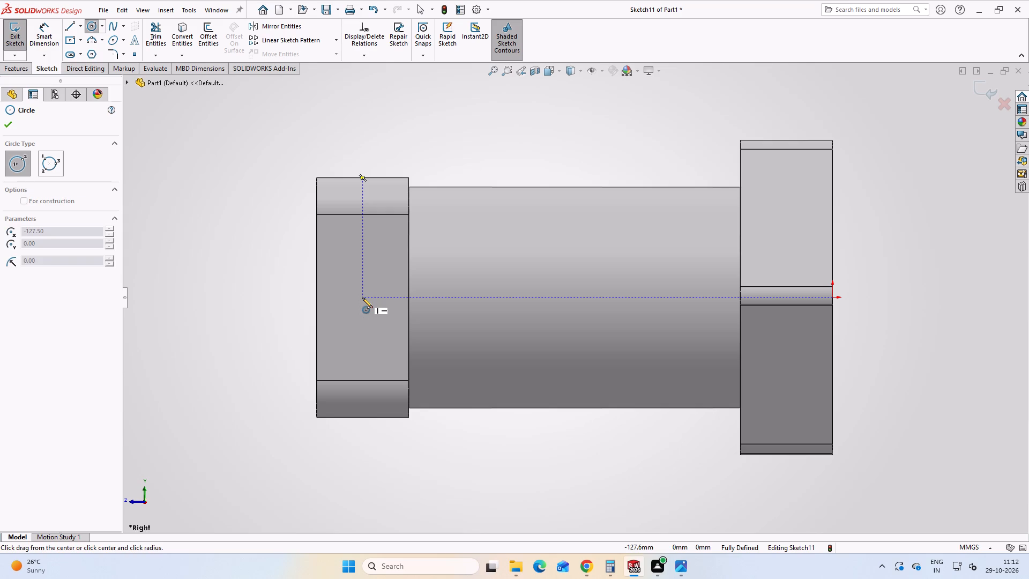
click(384, 288)
click(678, 561)
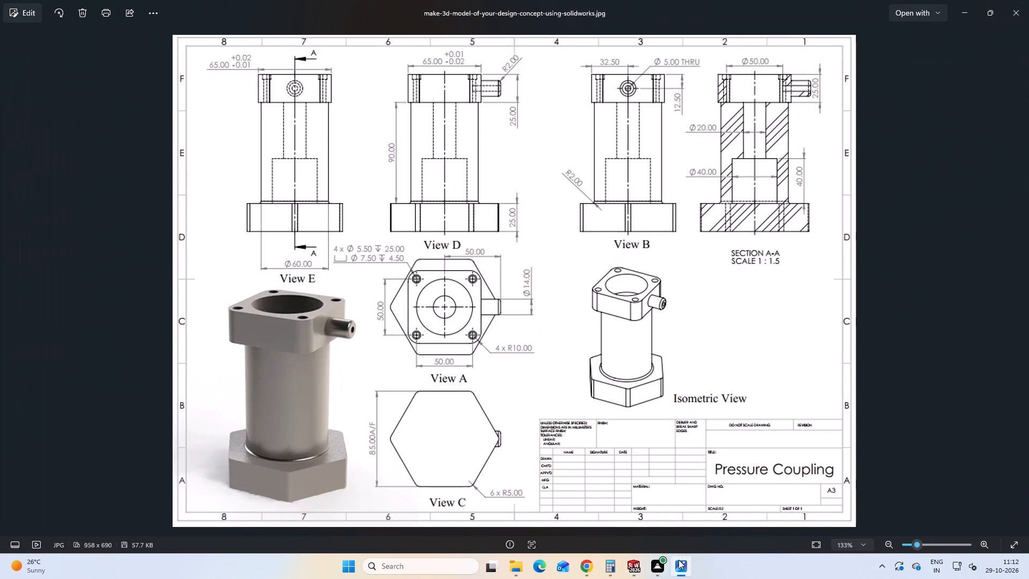
click(678, 560)
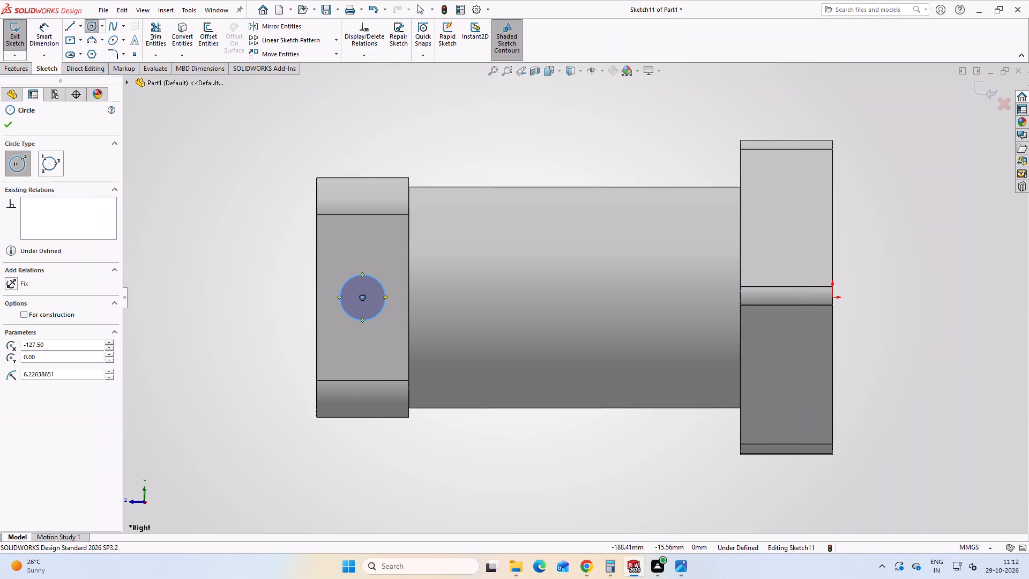
click(9, 125)
Dimension the spigot circle on the flange's side face with a diameter of 14 mm.
click(46, 26)
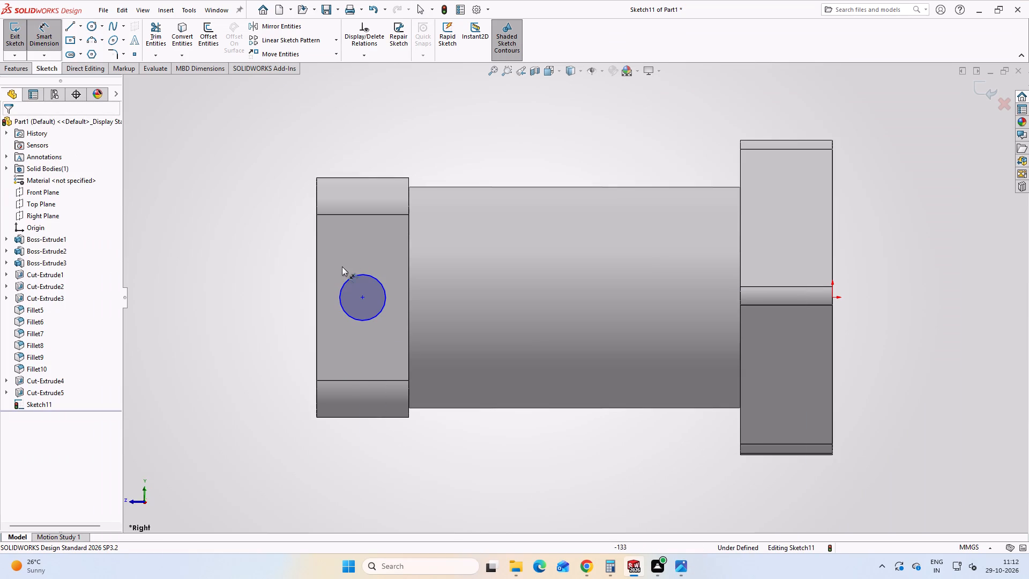
click(345, 279)
click(233, 247)
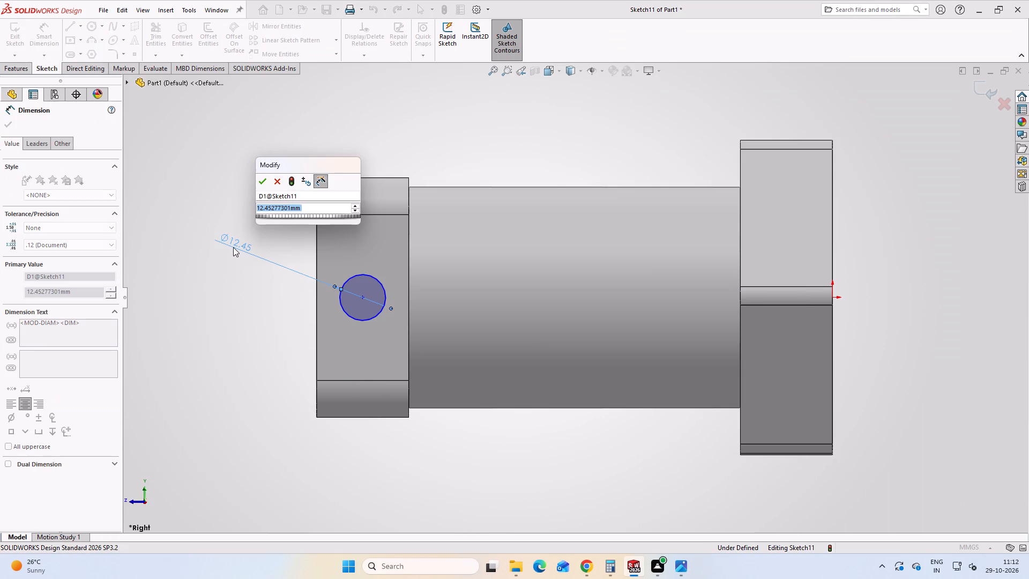
text(14)
key(Return)
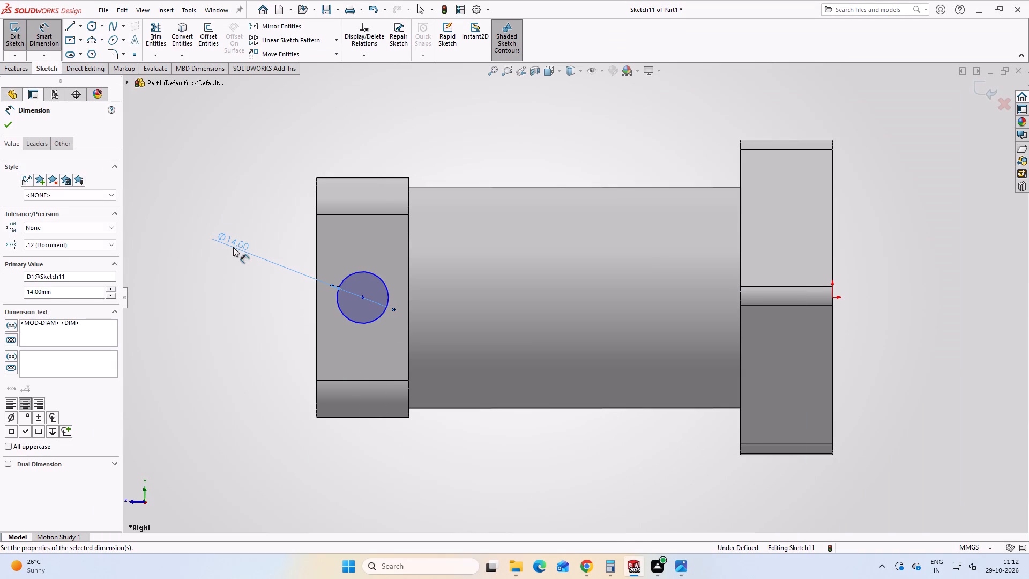
click(1, 124)
click(3, 123)
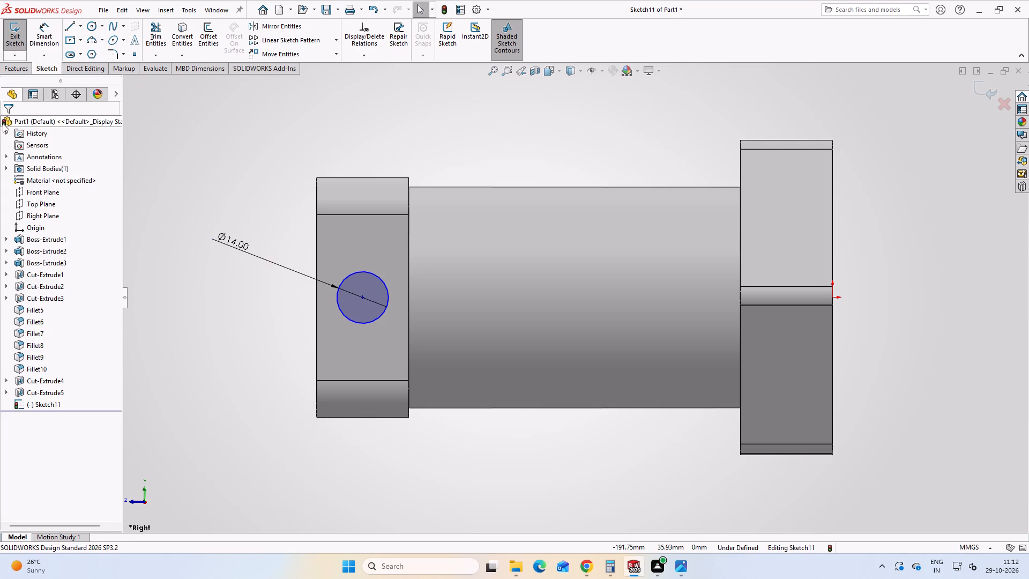
Extrude the 14 mm circle outward from the flange's side face as a boss with a blind depth of 20 mm and merged result.
click(10, 70)
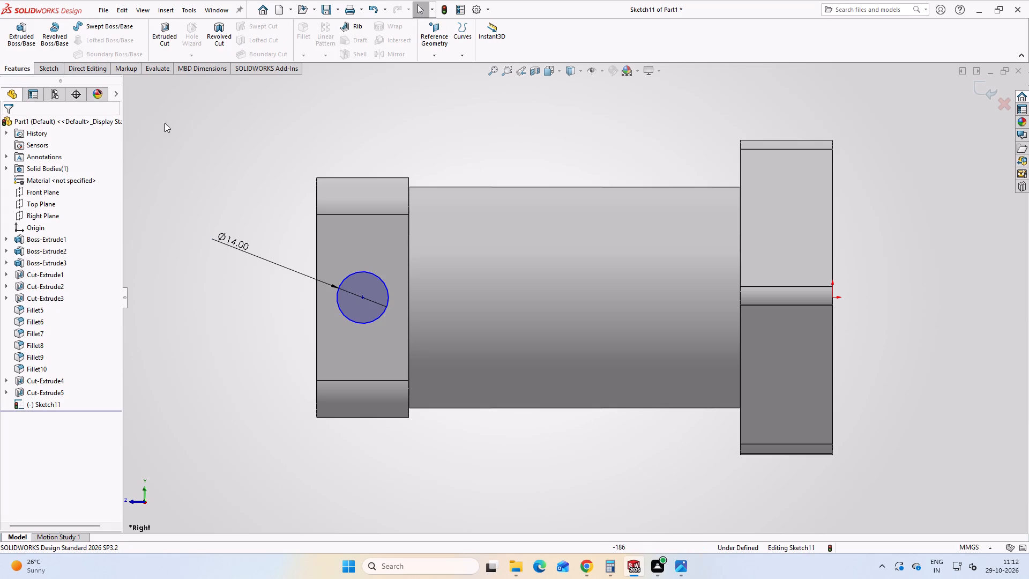
middle_drag(245, 215, 311, 226)
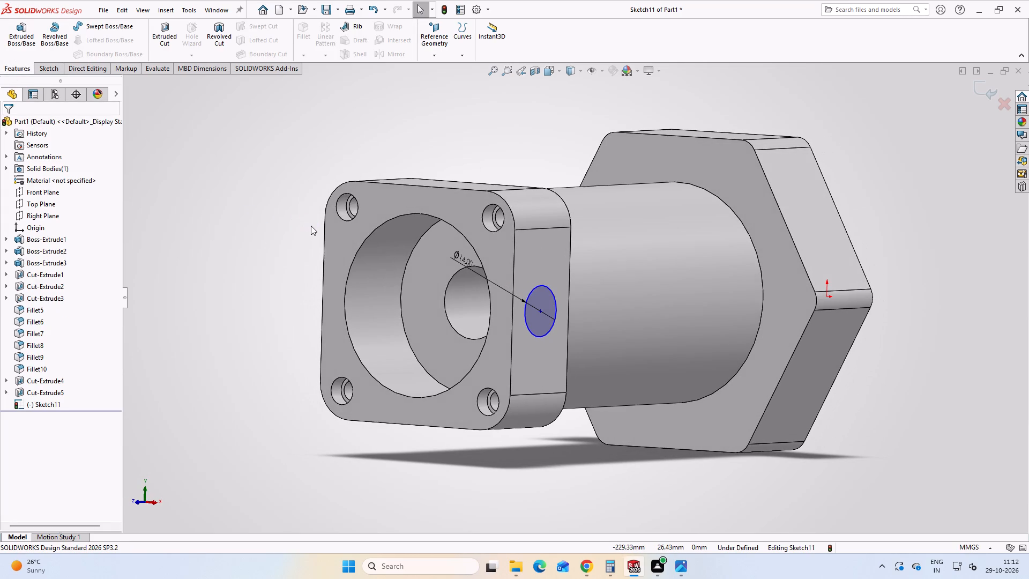
click(29, 46)
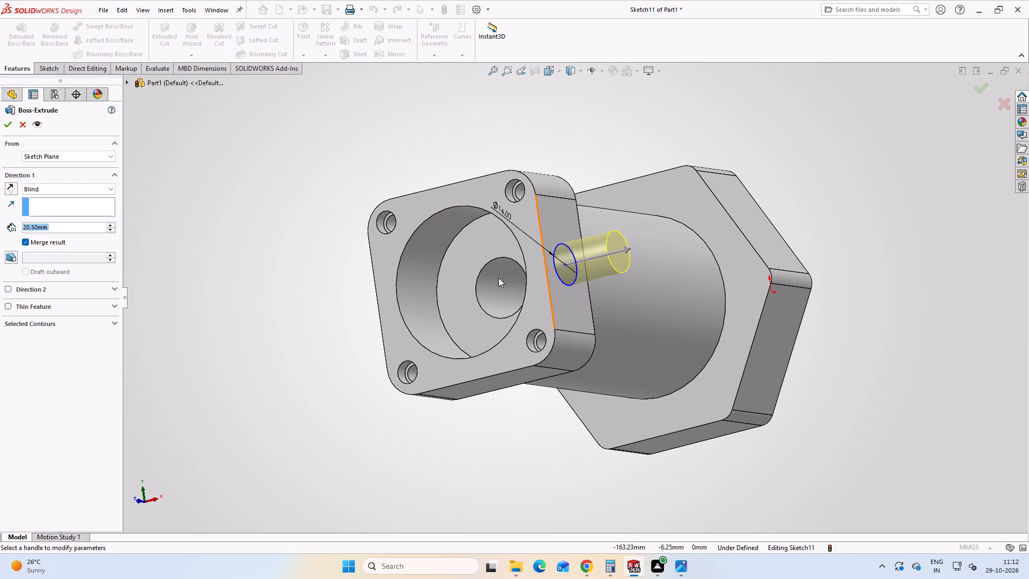
click(680, 567)
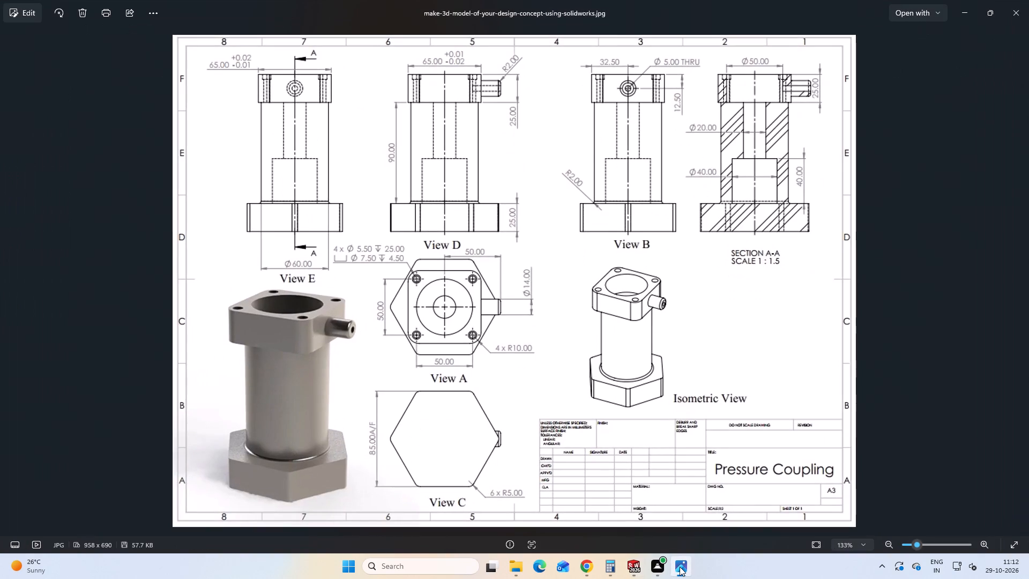
click(680, 567)
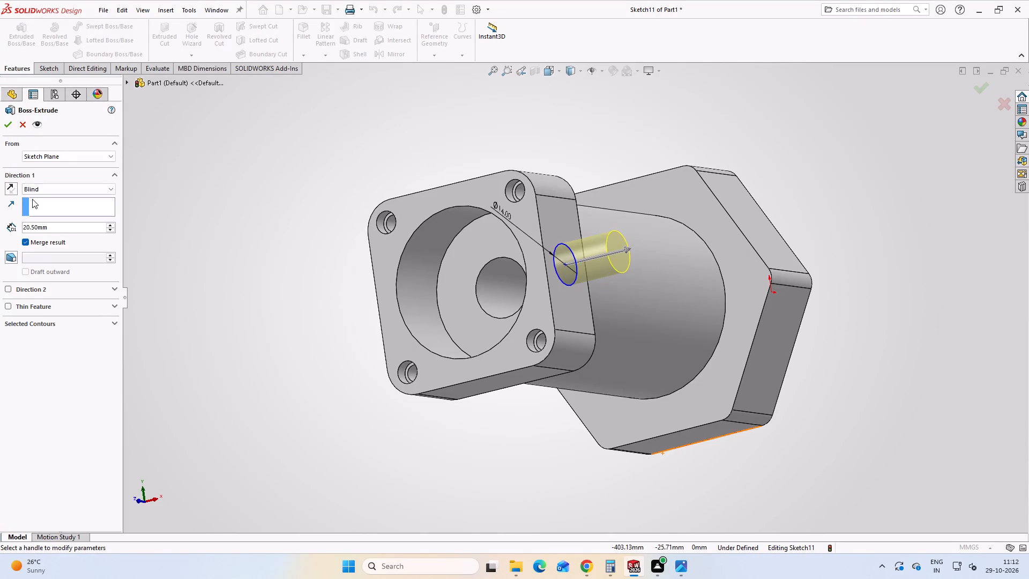
click(63, 224)
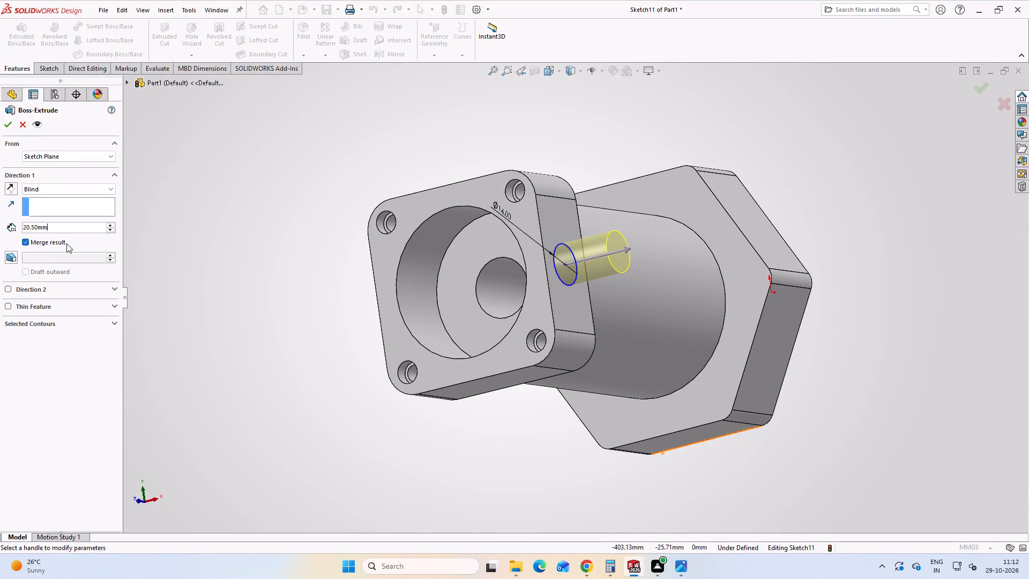
double_click(66, 244)
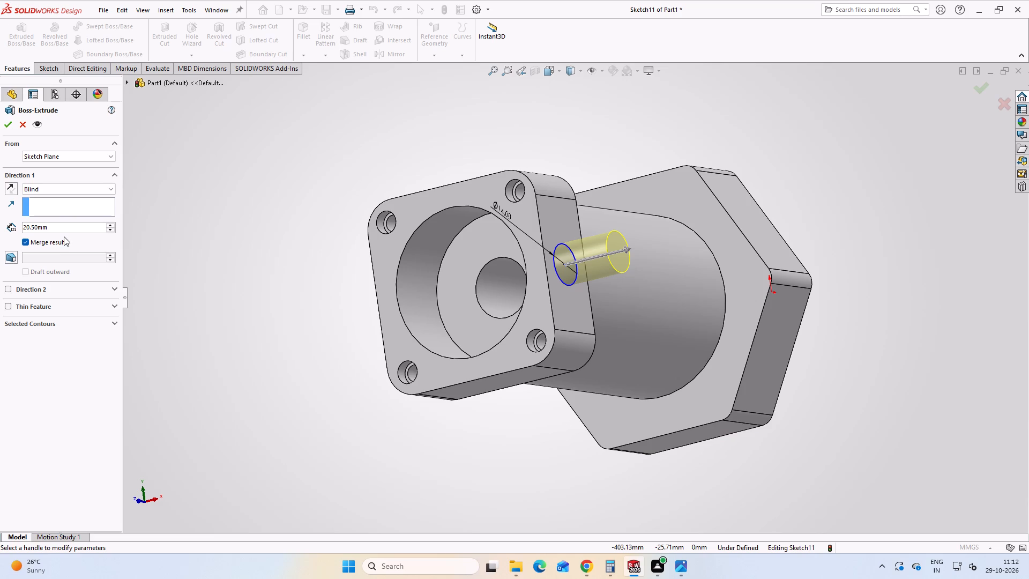
double_click(64, 231)
text(20)
key(Return)
click(5, 124)
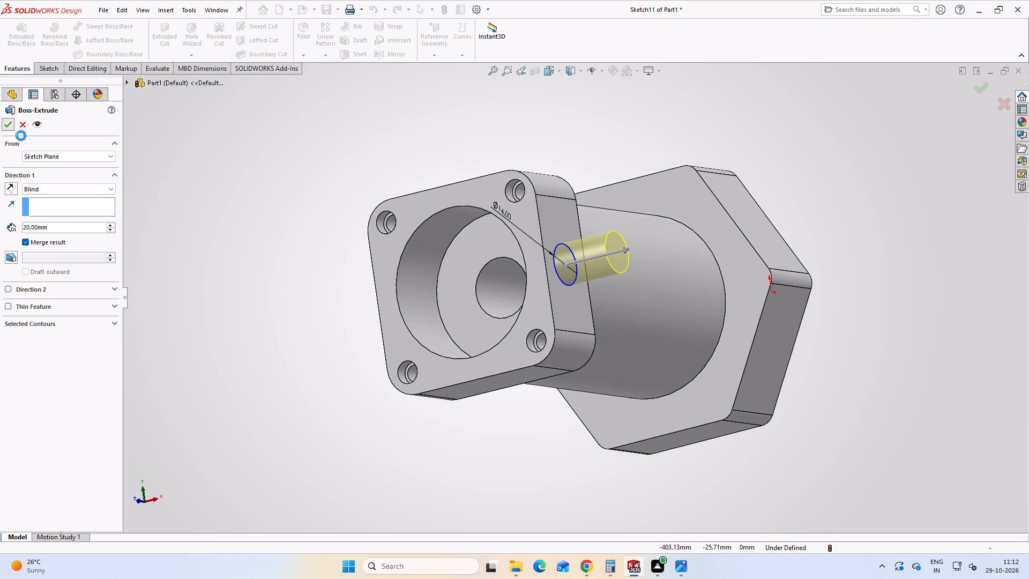
Start a sketch on the square flange's front face and dimension the horizontal distance from the origin to the spigot's end edge.
click(230, 210)
scroll(520, 264, up, 3)
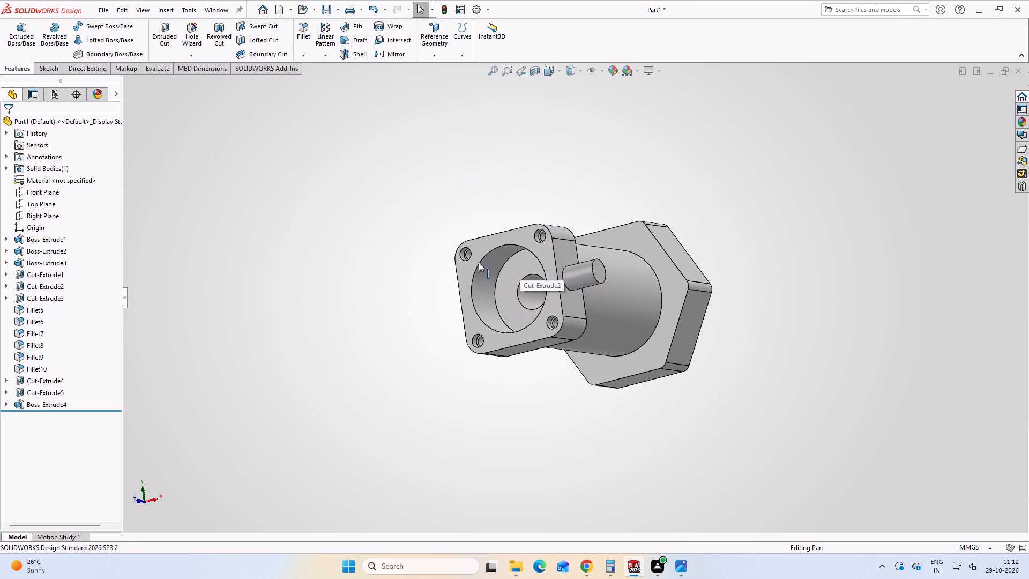
click(546, 77)
click(401, 360)
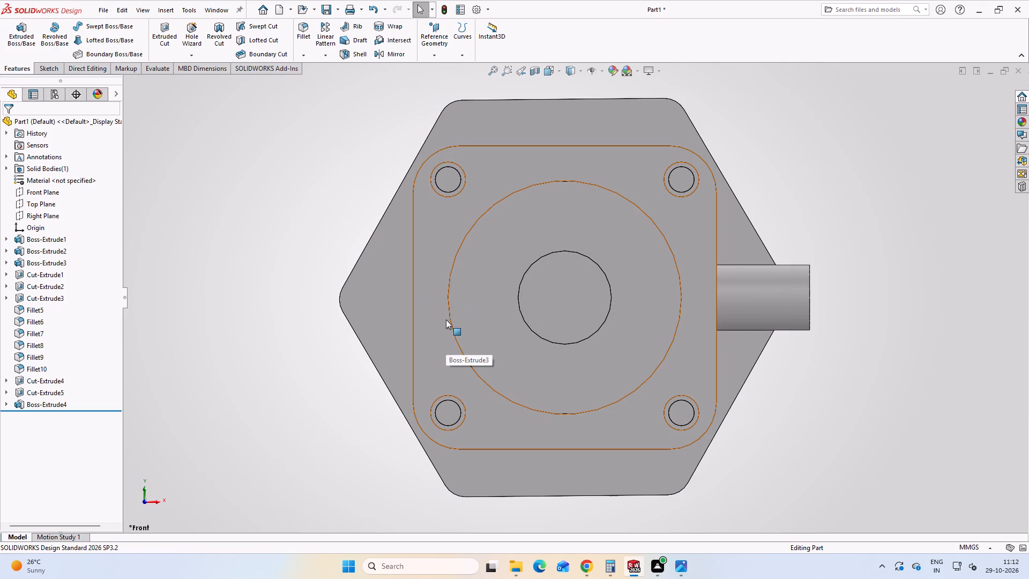
click(520, 167)
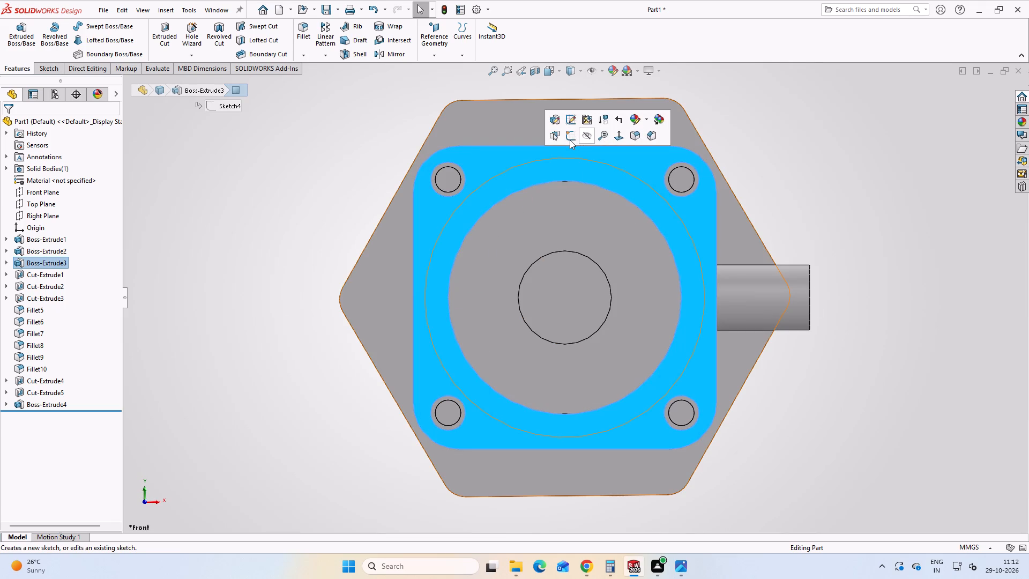
click(570, 140)
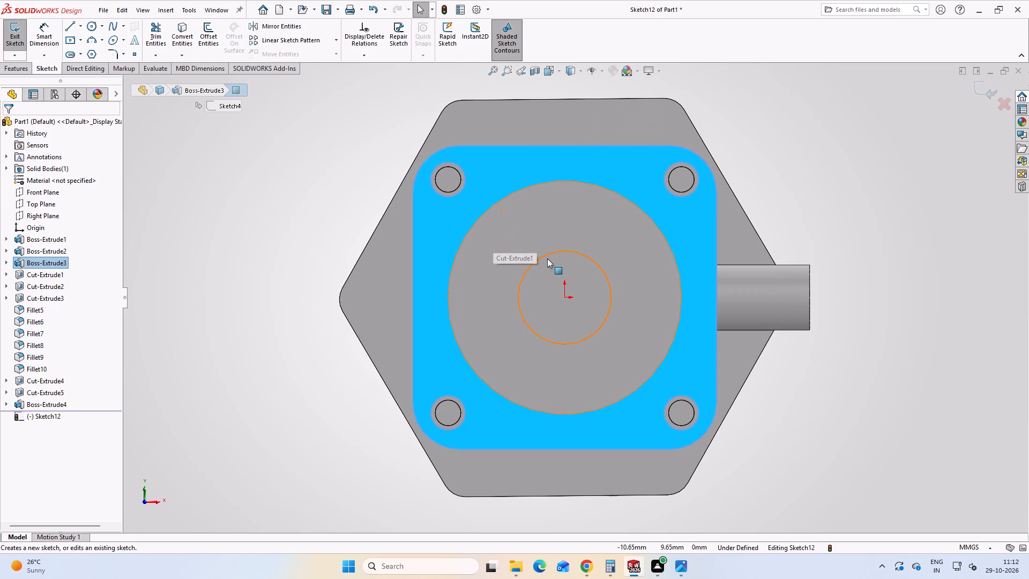
click(932, 204)
click(48, 28)
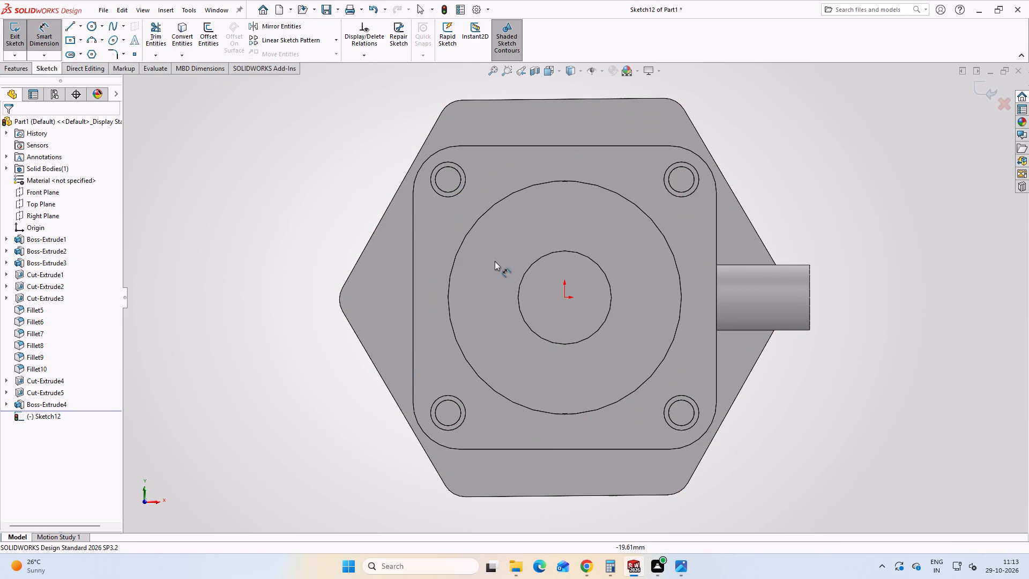
click(565, 298)
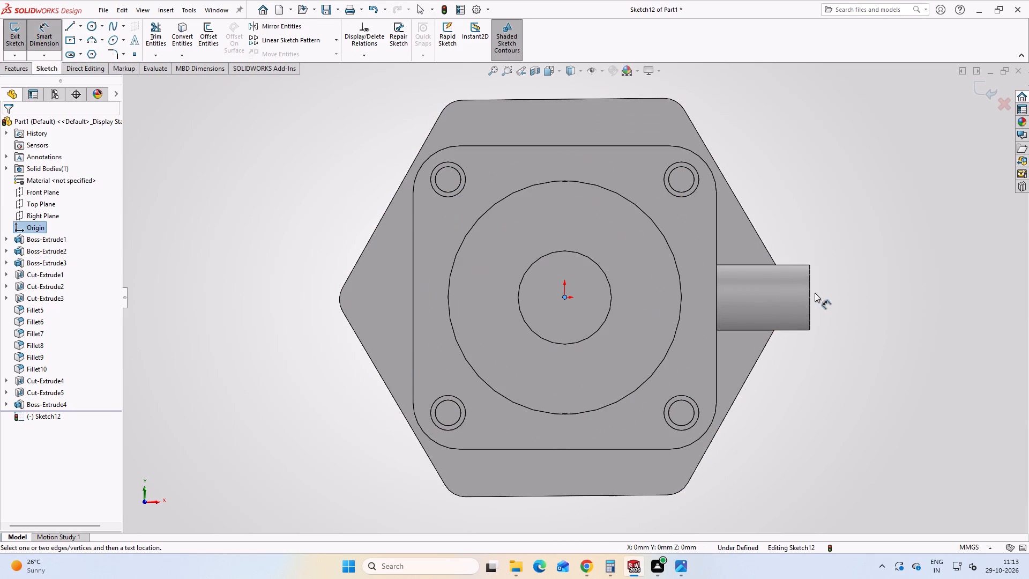
click(811, 290)
scroll(753, 140, up, 3)
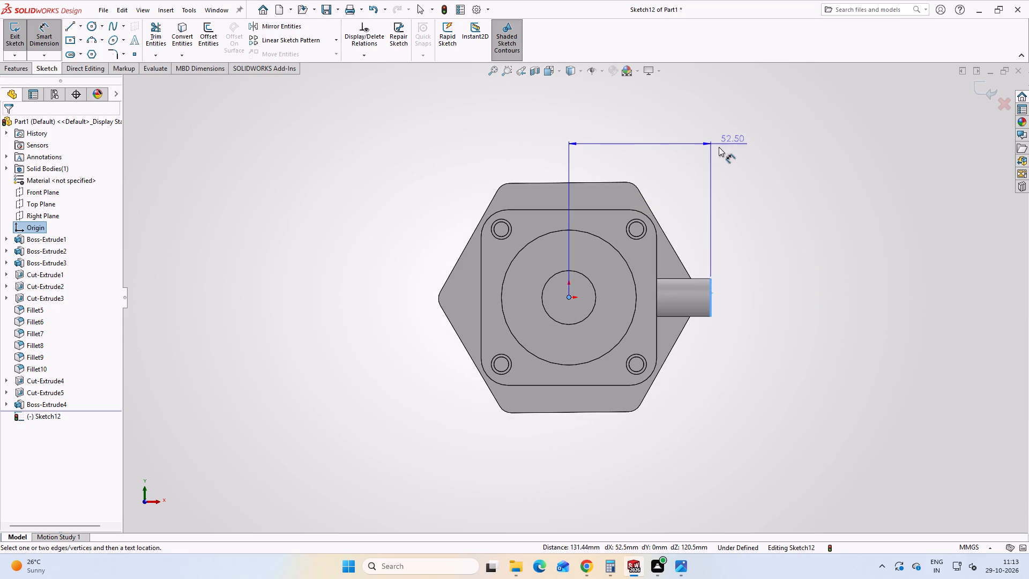
click(661, 142)
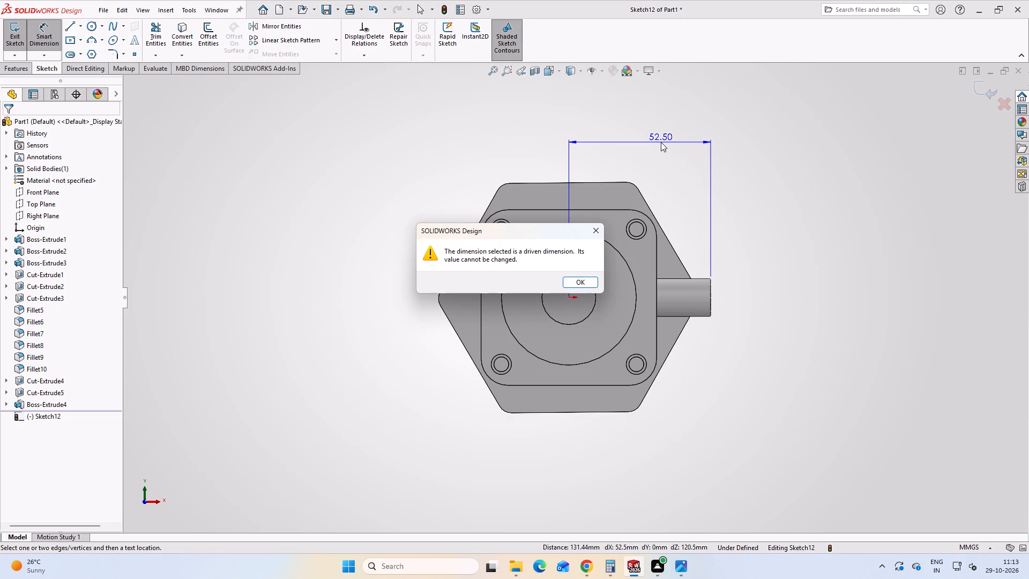
click(598, 234)
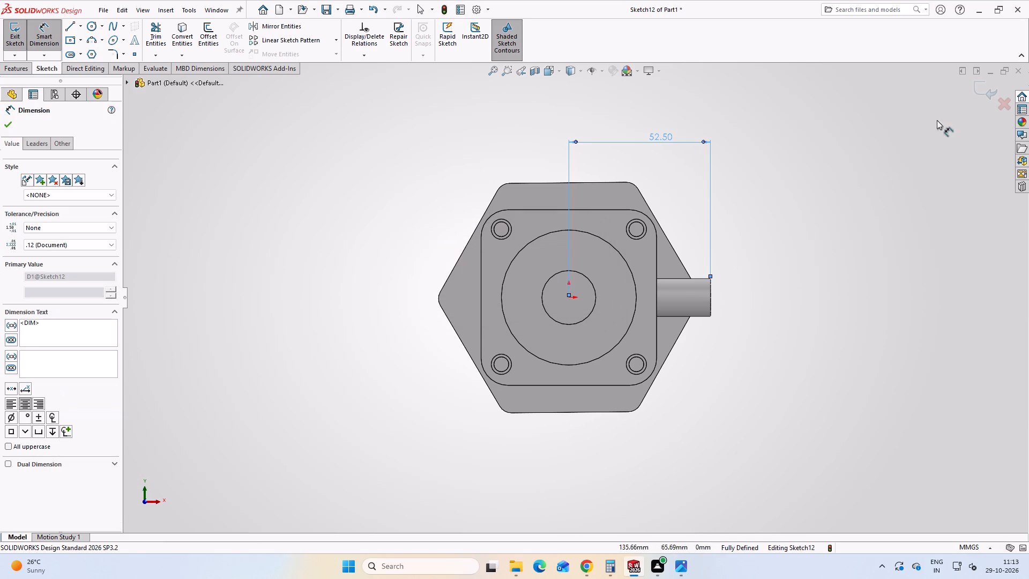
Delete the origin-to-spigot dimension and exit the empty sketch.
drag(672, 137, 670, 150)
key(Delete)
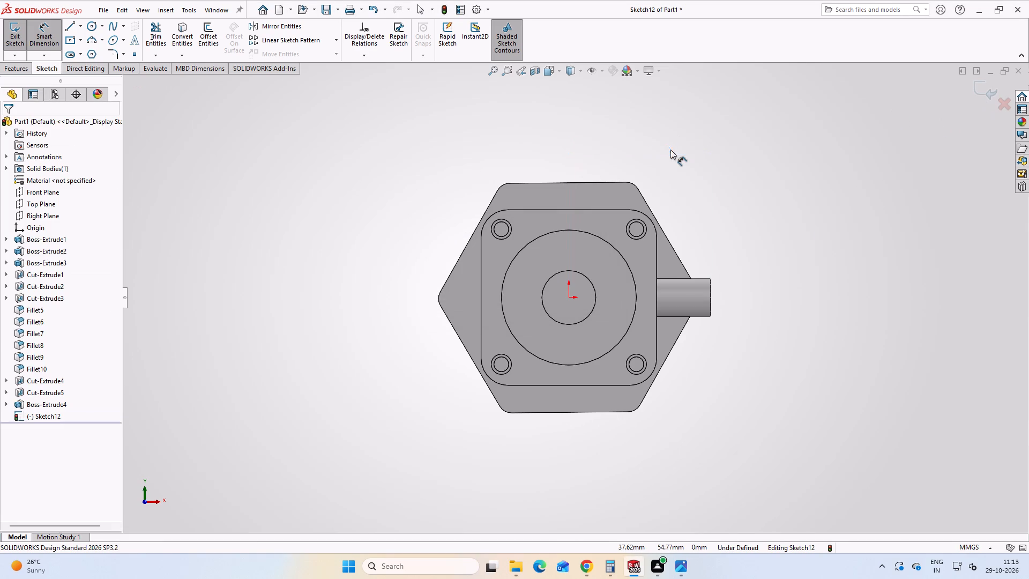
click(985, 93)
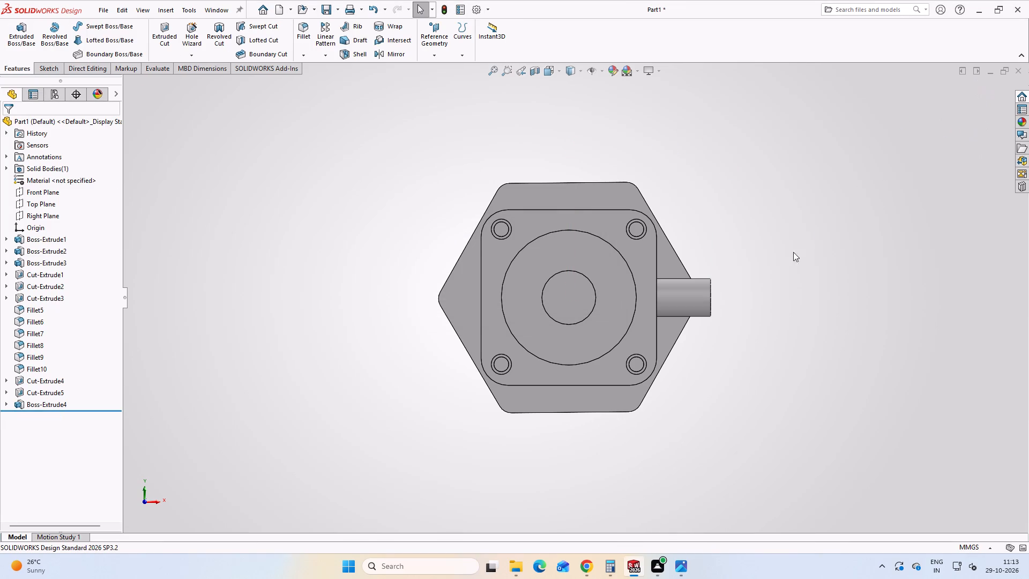
Edit the side spigot's boss extrusion, reducing its blind depth by 2.50 mm to 17.50 mm.
middle_drag(760, 317, 710, 307)
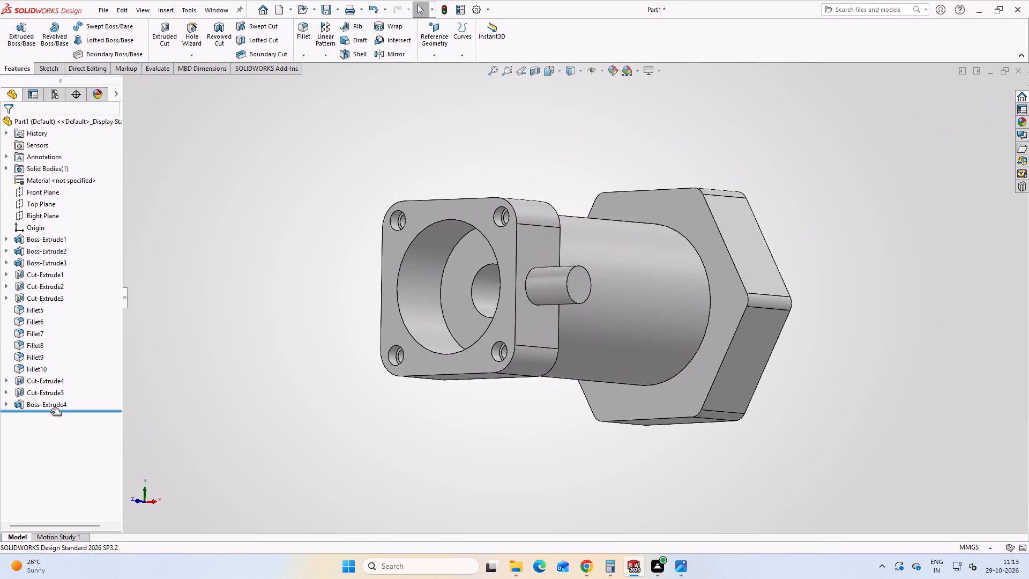
click(51, 402)
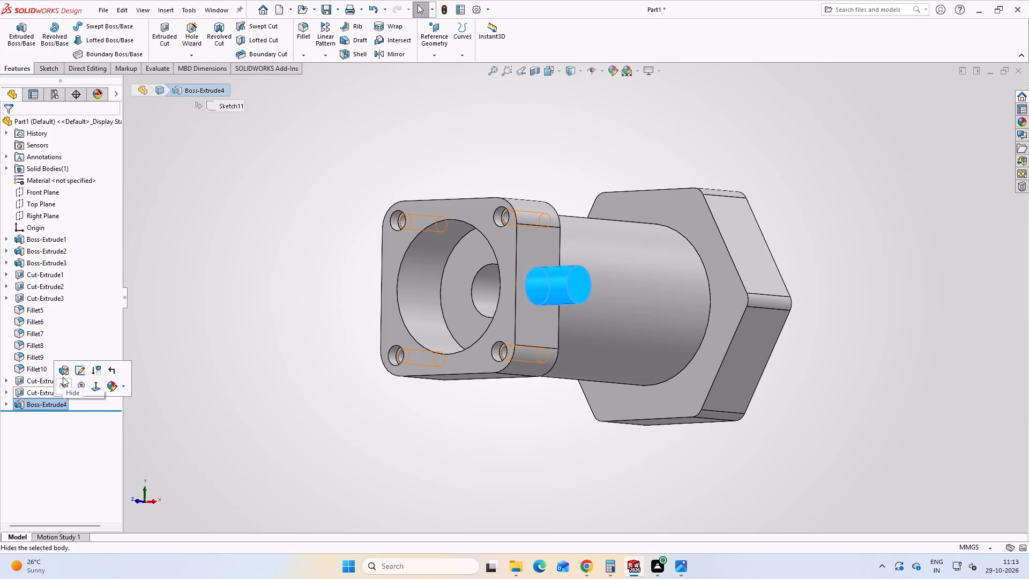
click(63, 377)
click(62, 227)
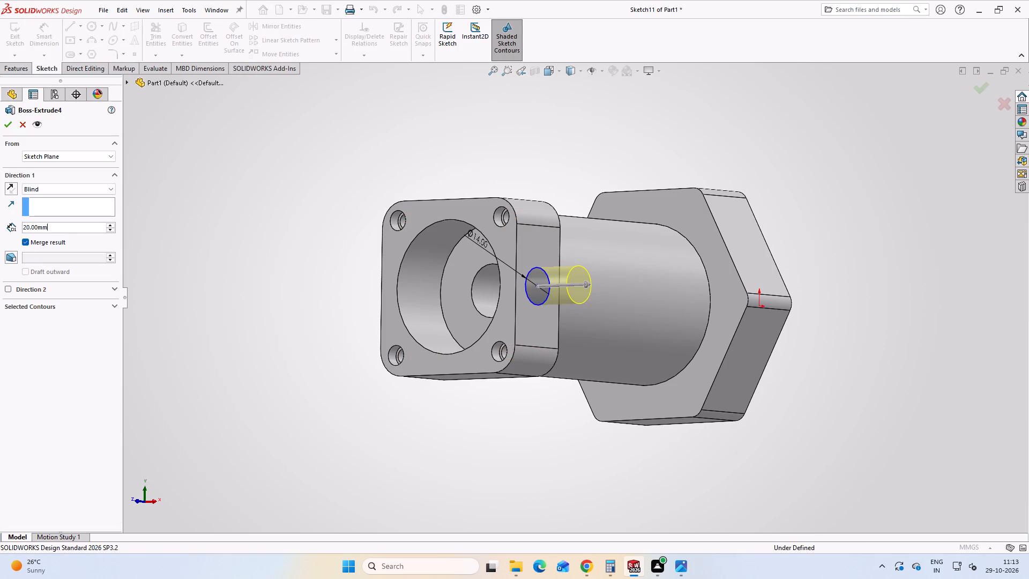
key(minus)
text(2.50)
key(Return)
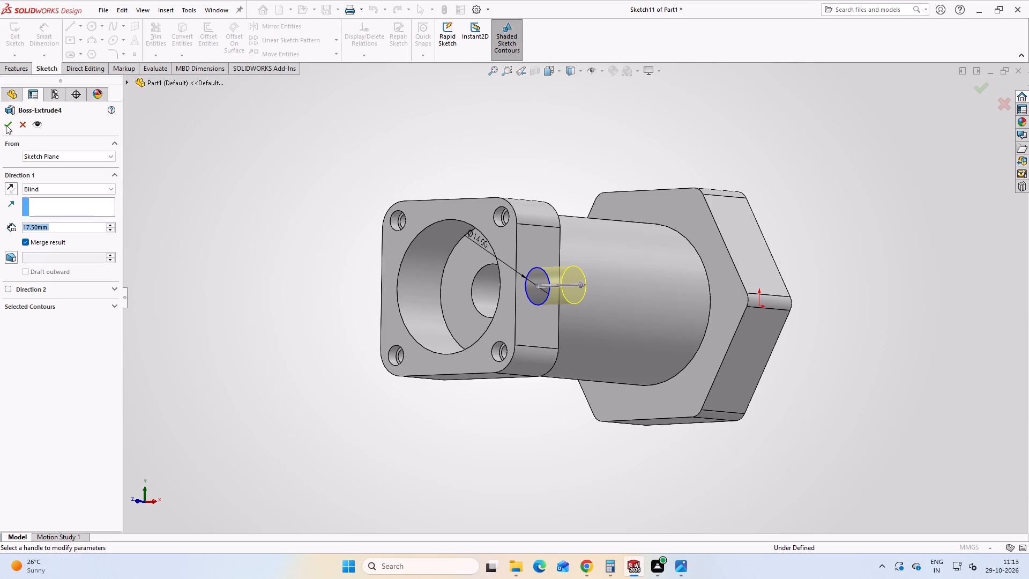
click(8, 124)
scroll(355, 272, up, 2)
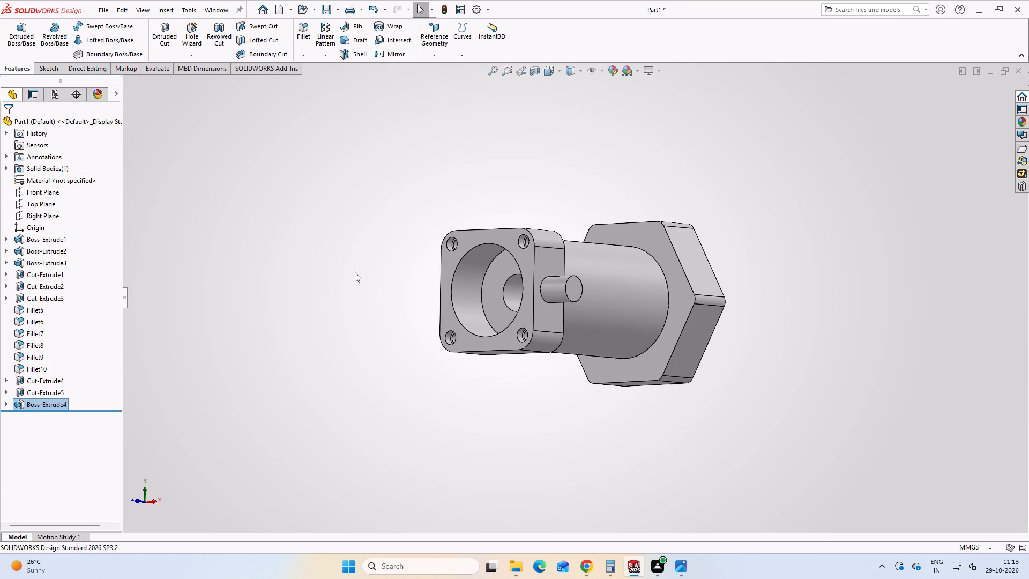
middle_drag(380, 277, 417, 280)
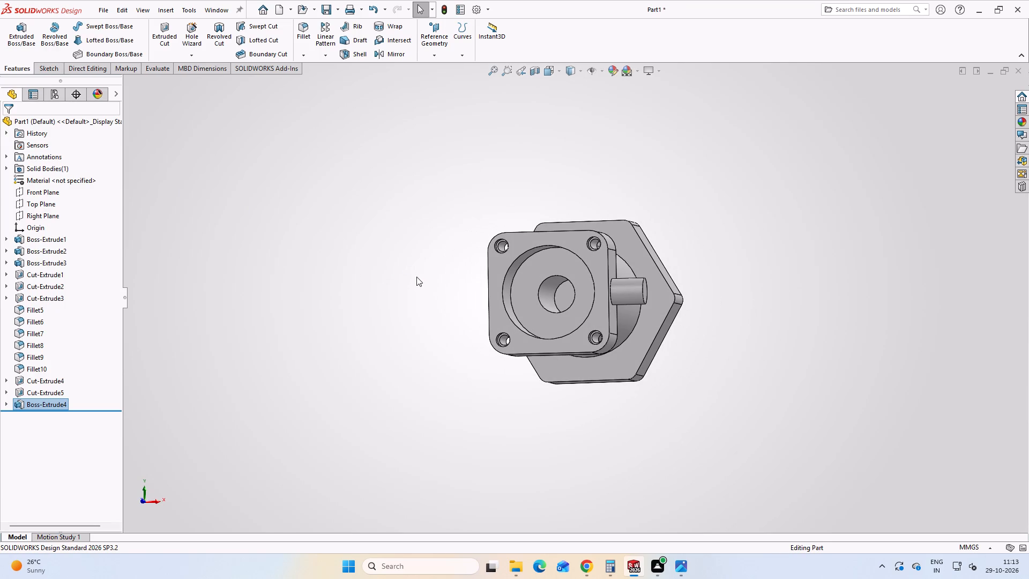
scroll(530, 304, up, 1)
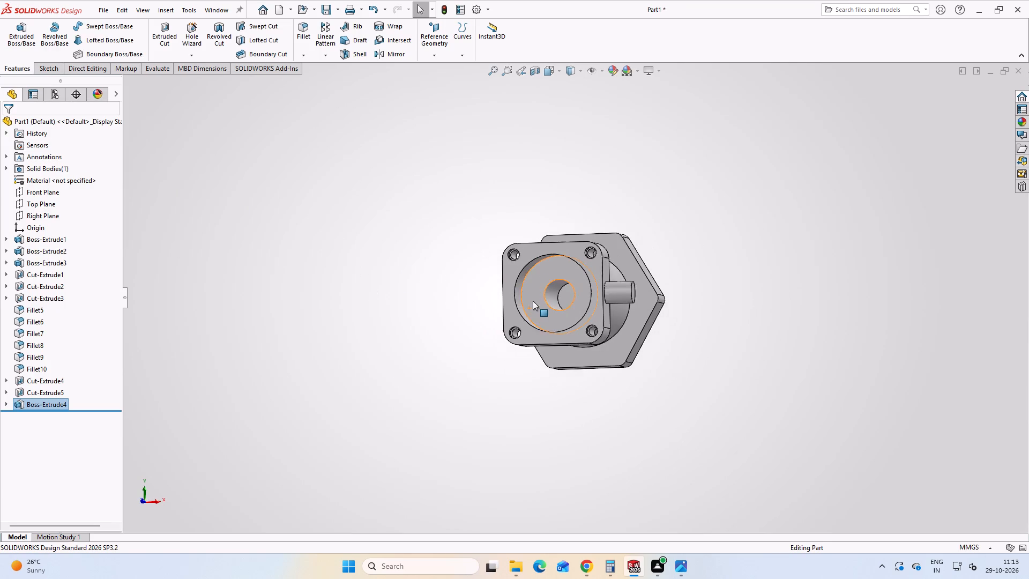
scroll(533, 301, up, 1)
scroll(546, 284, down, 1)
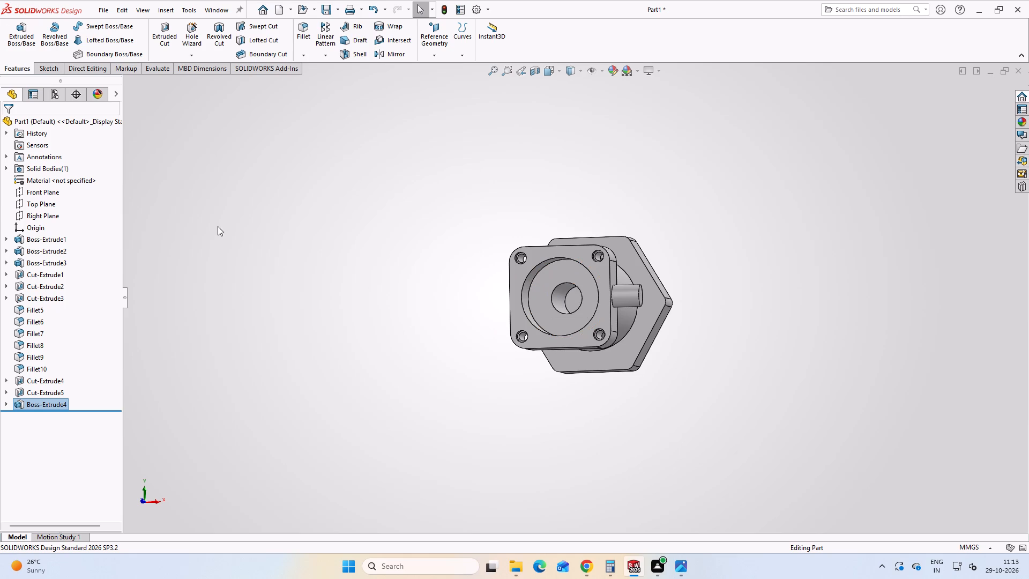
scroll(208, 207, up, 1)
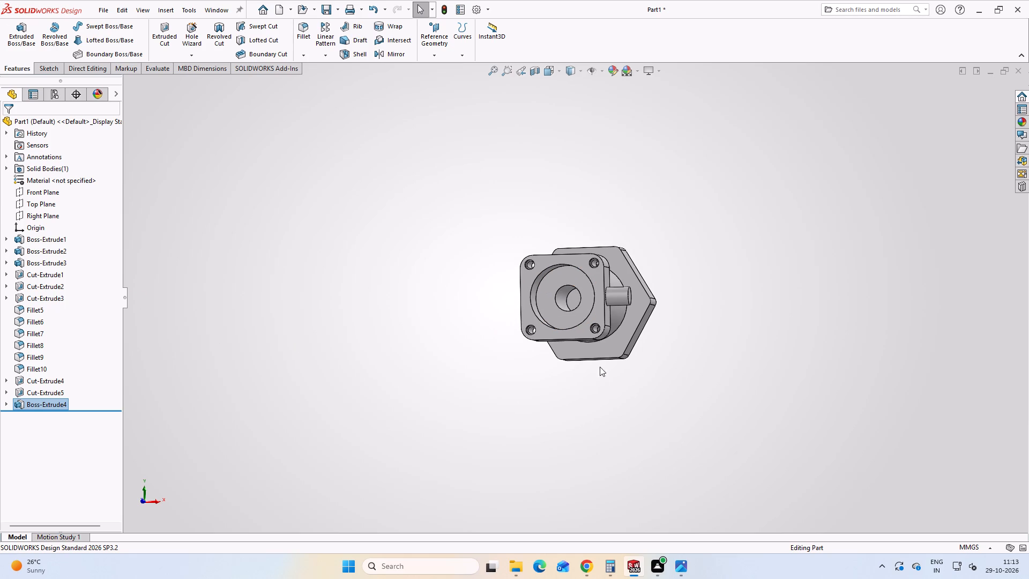
Switch to the Pressure Coupling drawing image to examine the remaining spigot details.
click(680, 574)
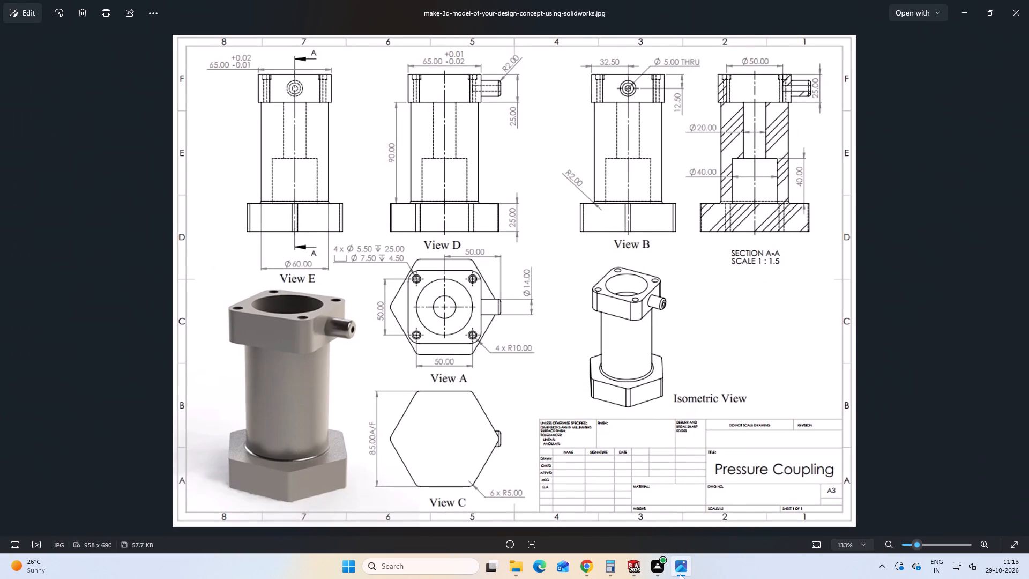
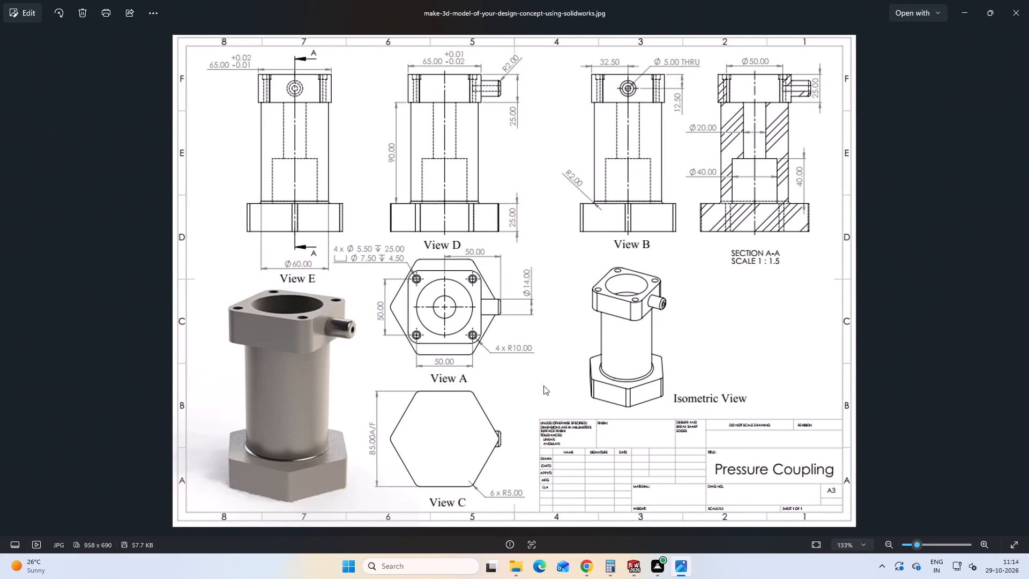
Return to the SOLIDWORKS part and fillet the side spigot's outer end edge with a 5 mm radius.
click(681, 560)
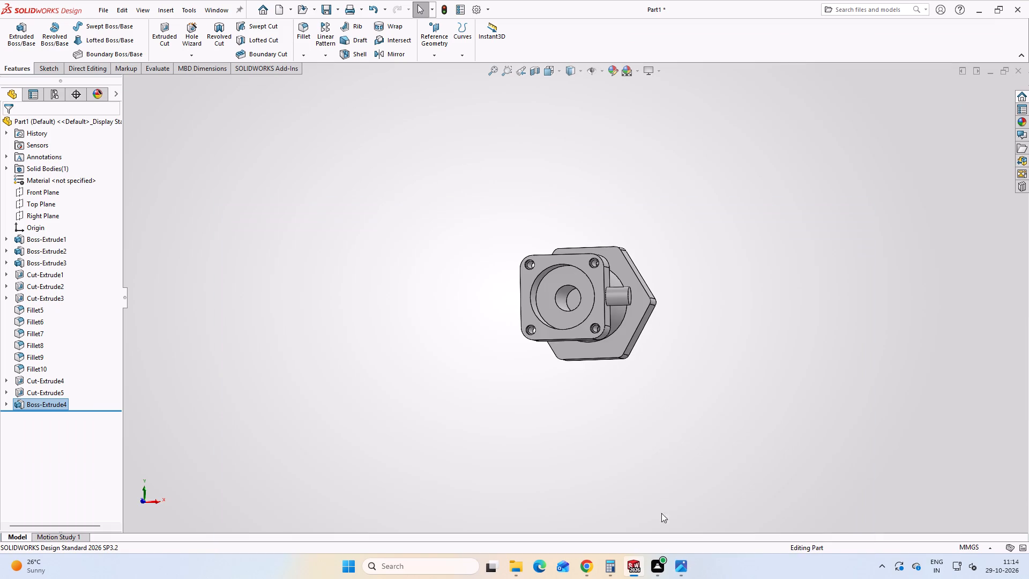
scroll(631, 323, down, 9)
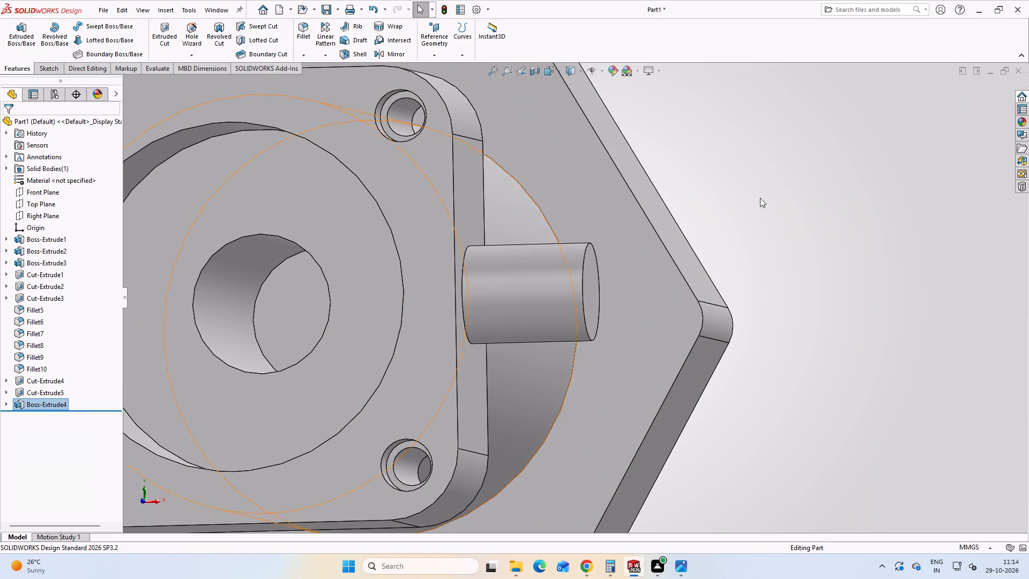
click(760, 225)
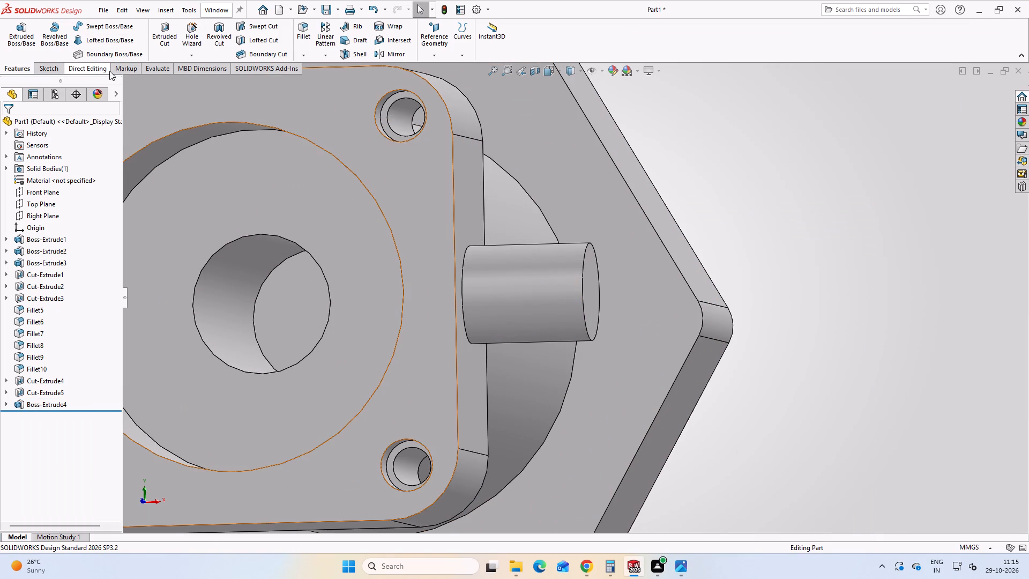
click(69, 66)
click(51, 67)
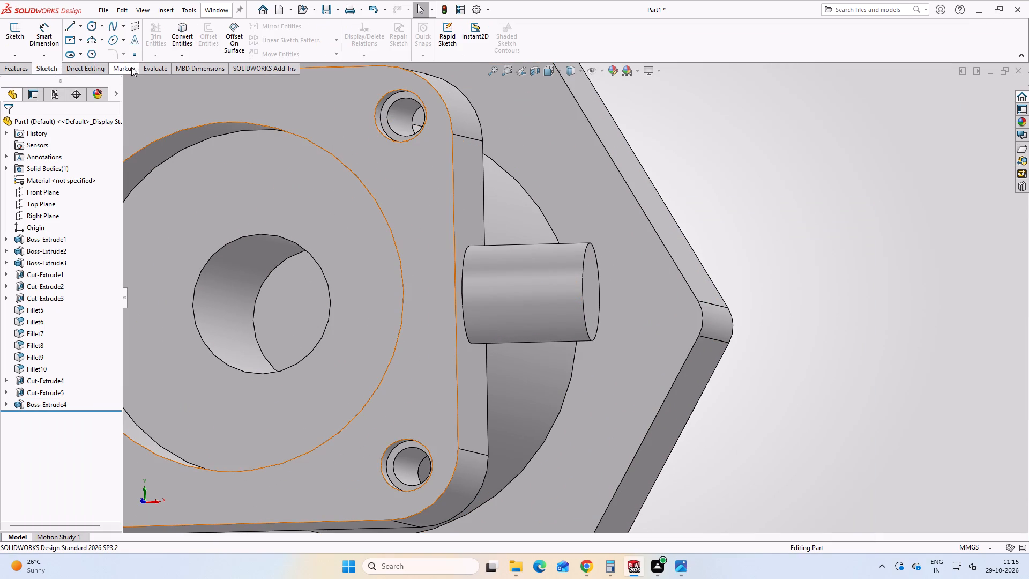
click(107, 71)
click(49, 71)
click(24, 66)
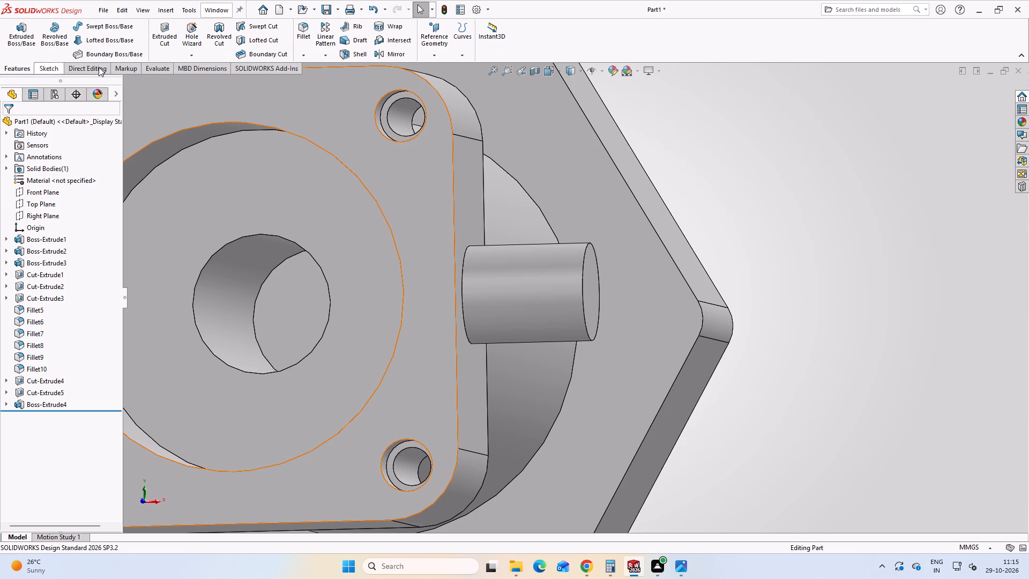
click(301, 57)
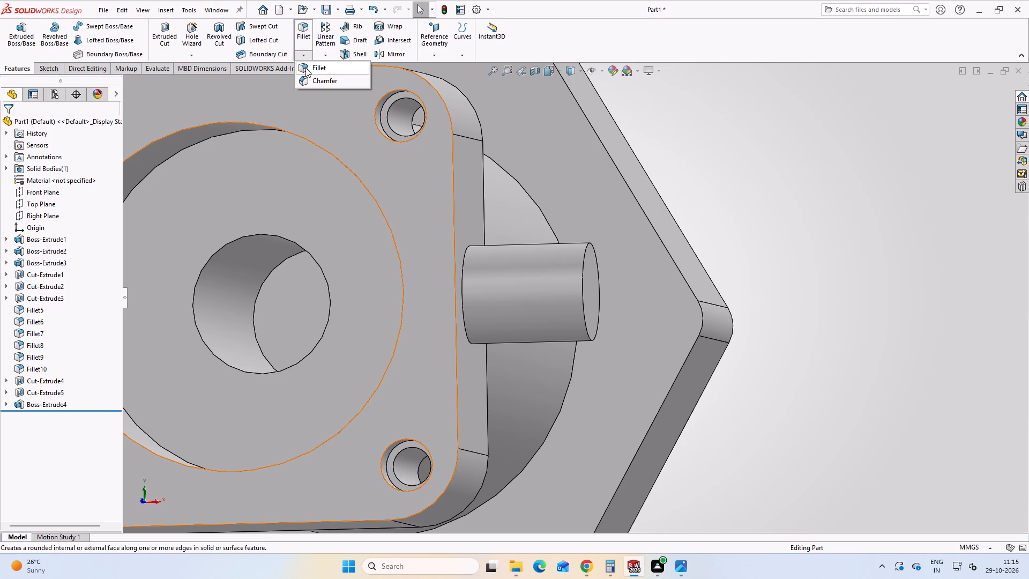
click(305, 68)
click(583, 278)
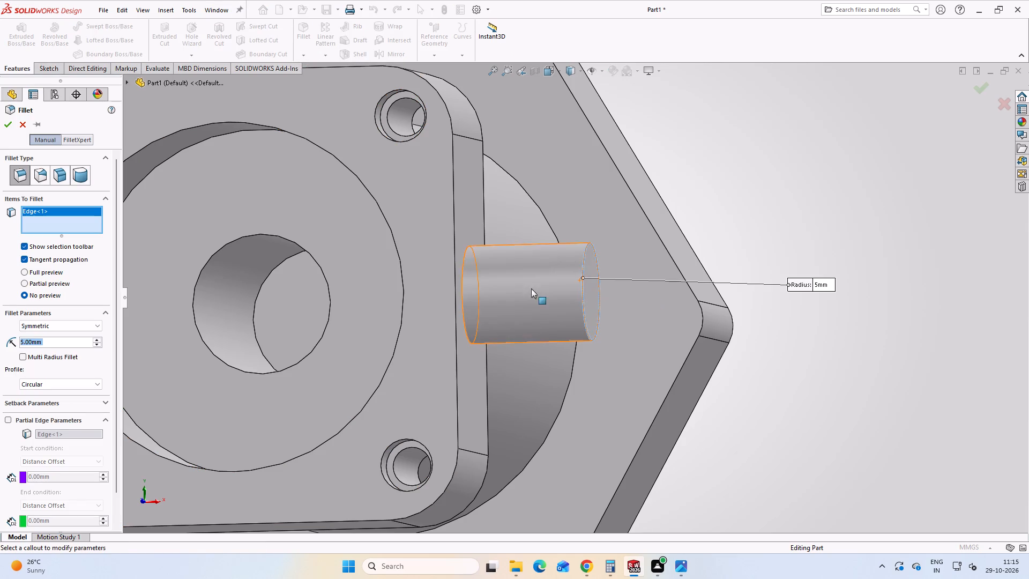
click(6, 128)
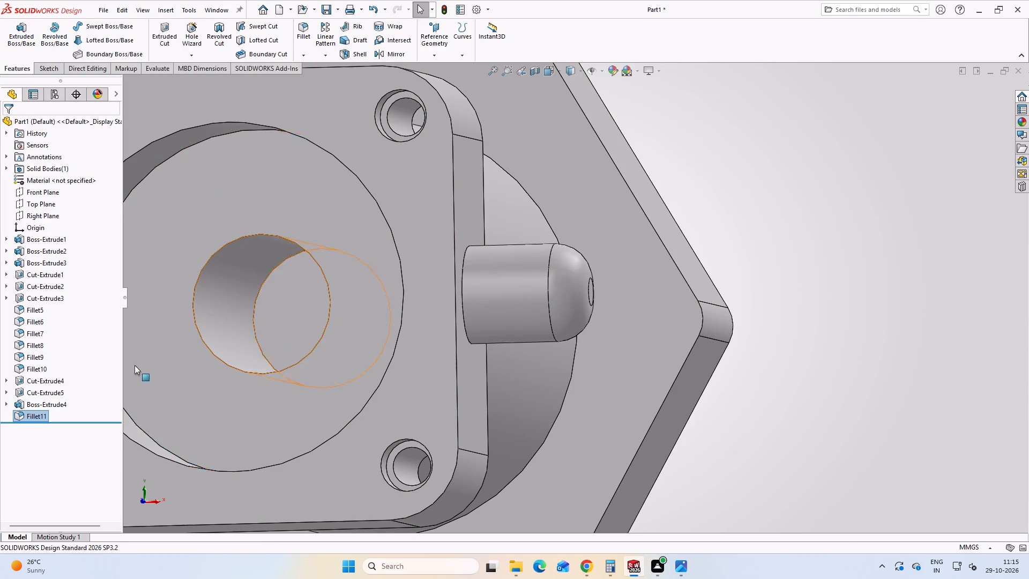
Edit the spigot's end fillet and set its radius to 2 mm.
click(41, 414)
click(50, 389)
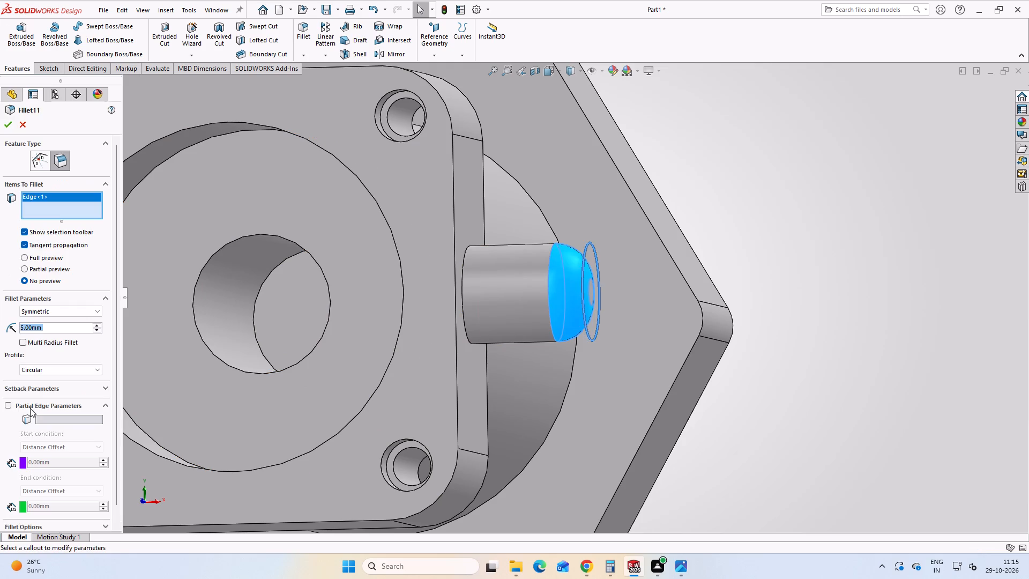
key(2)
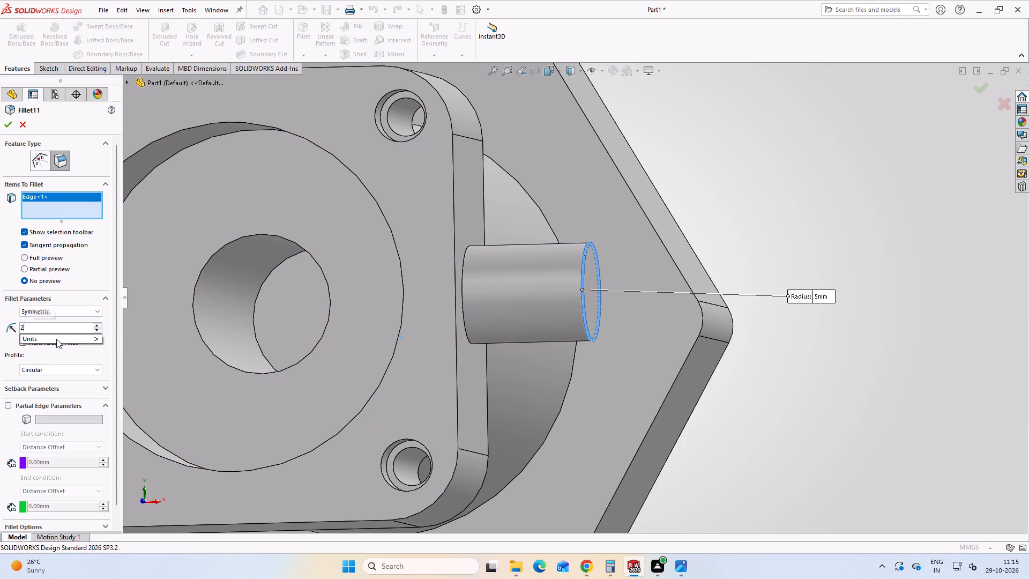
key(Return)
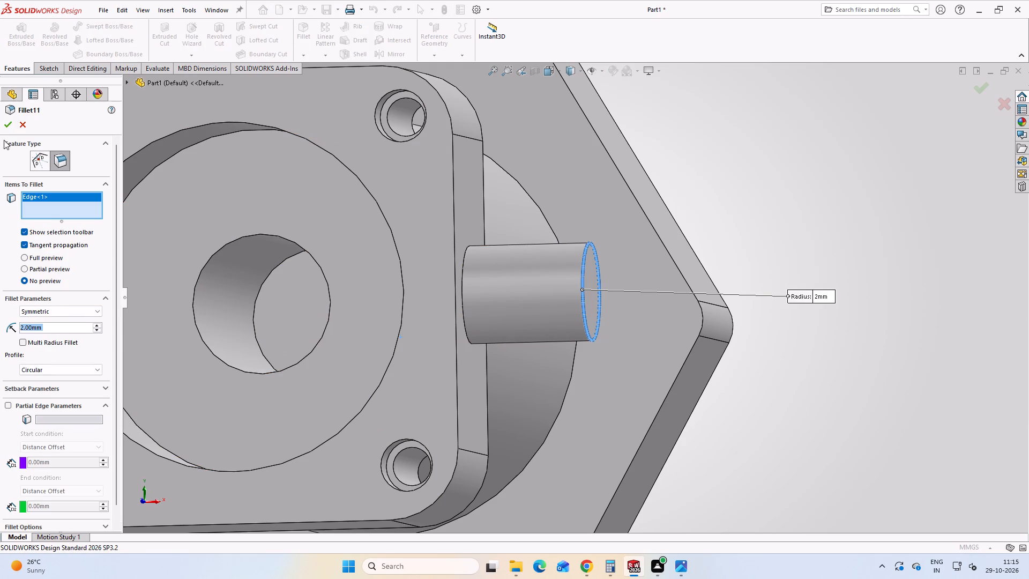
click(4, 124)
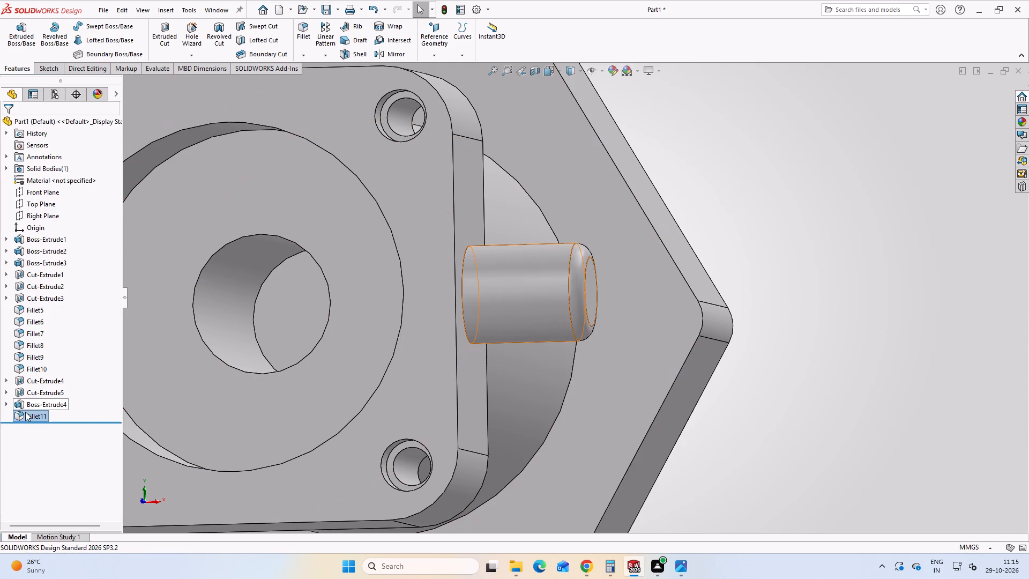
Edit the spigot's end fillet and set its radius to 1 mm.
click(25, 412)
click(39, 387)
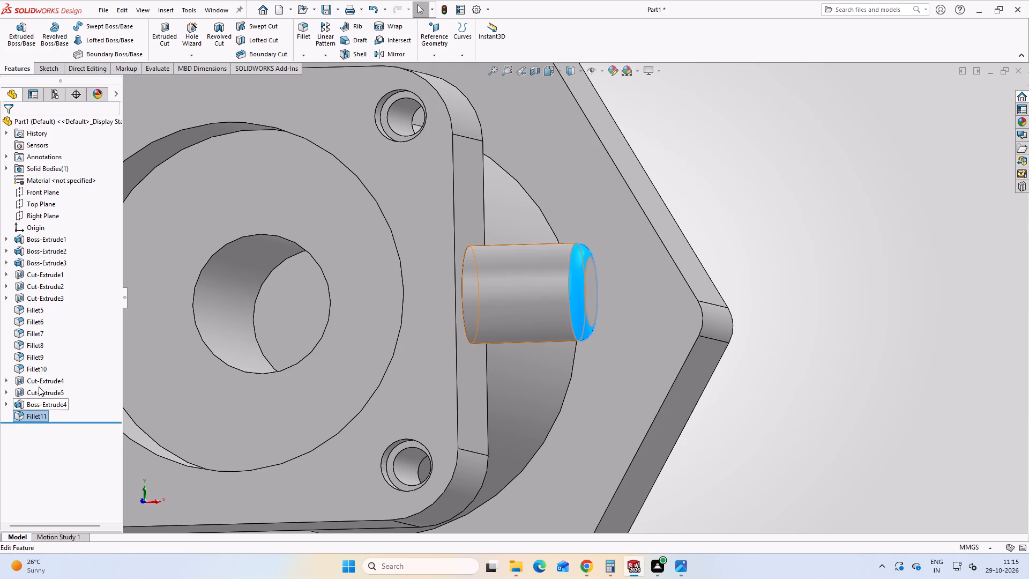
key(1)
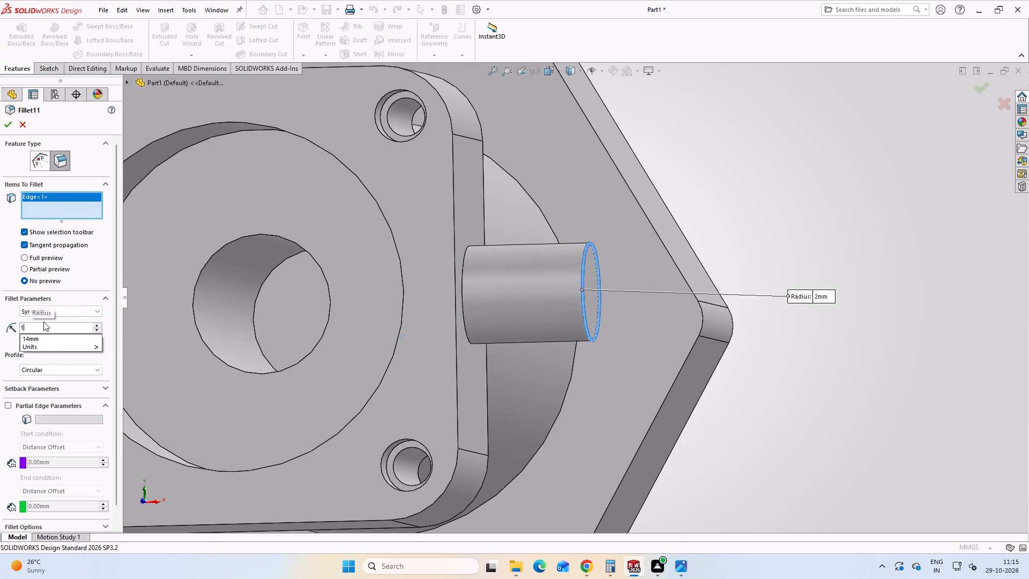
key(Return)
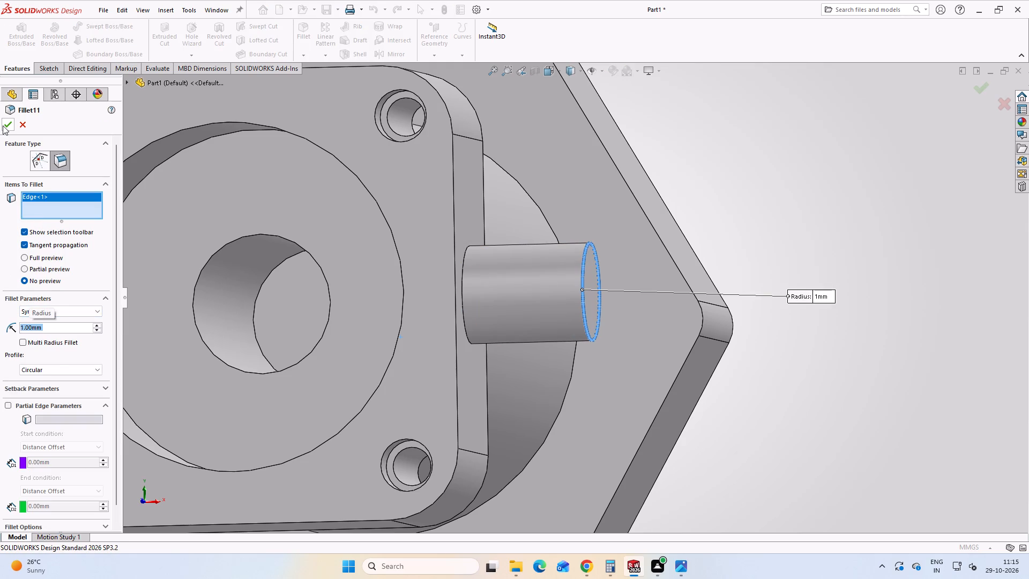
click(3, 125)
click(804, 221)
Start a sketch on the spigot's end face and draw a concentric circle of about 3.36 mm radius.
scroll(505, 436, up, 3)
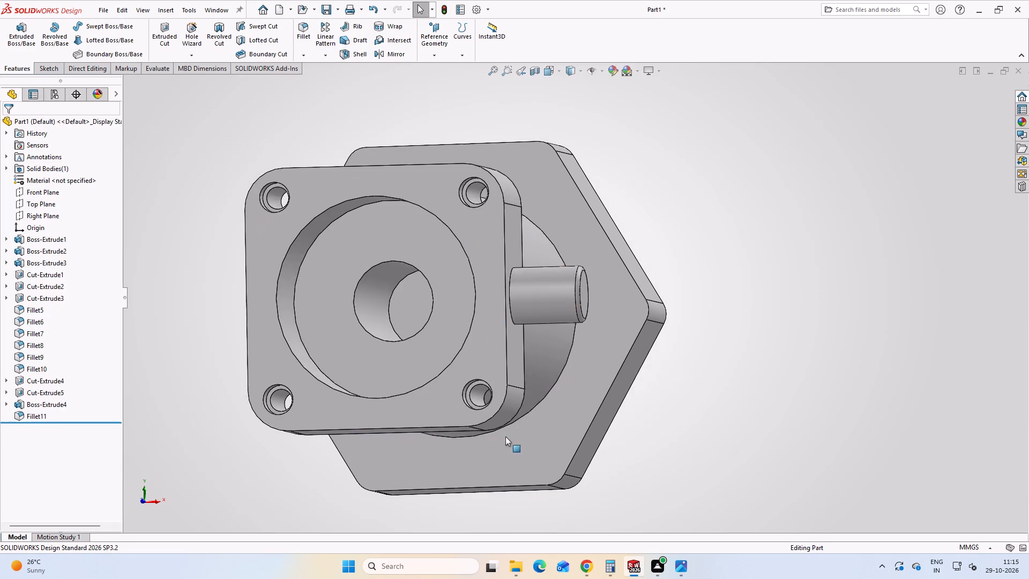
scroll(586, 328, up, 1)
middle_drag(585, 286, 541, 293)
click(433, 307)
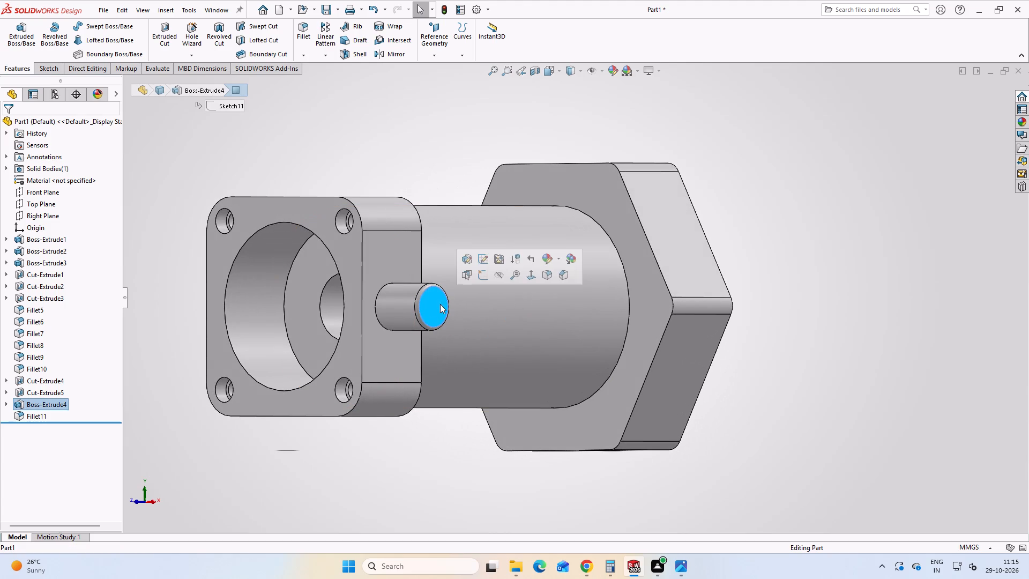
click(480, 277)
click(355, 499)
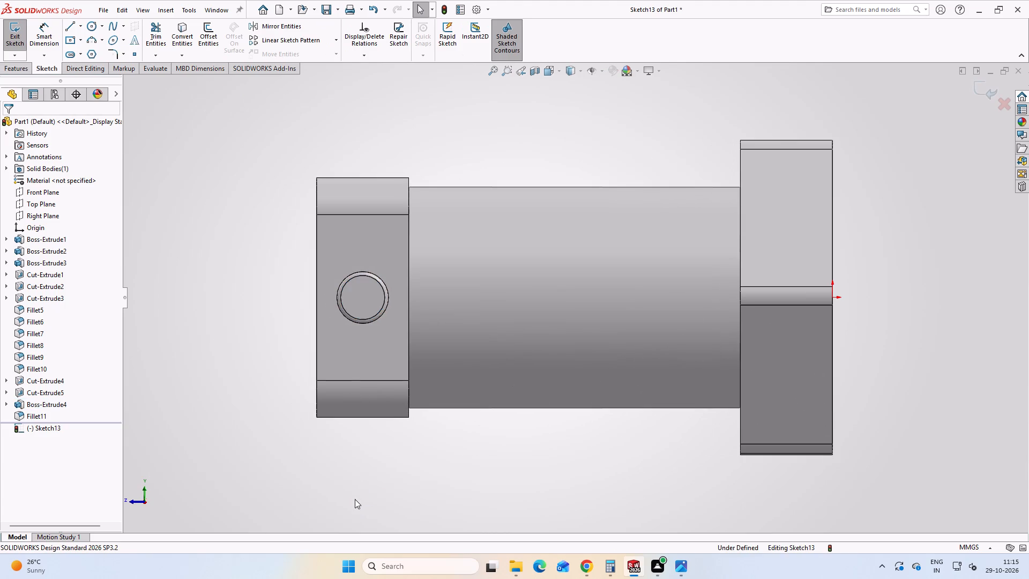
click(91, 32)
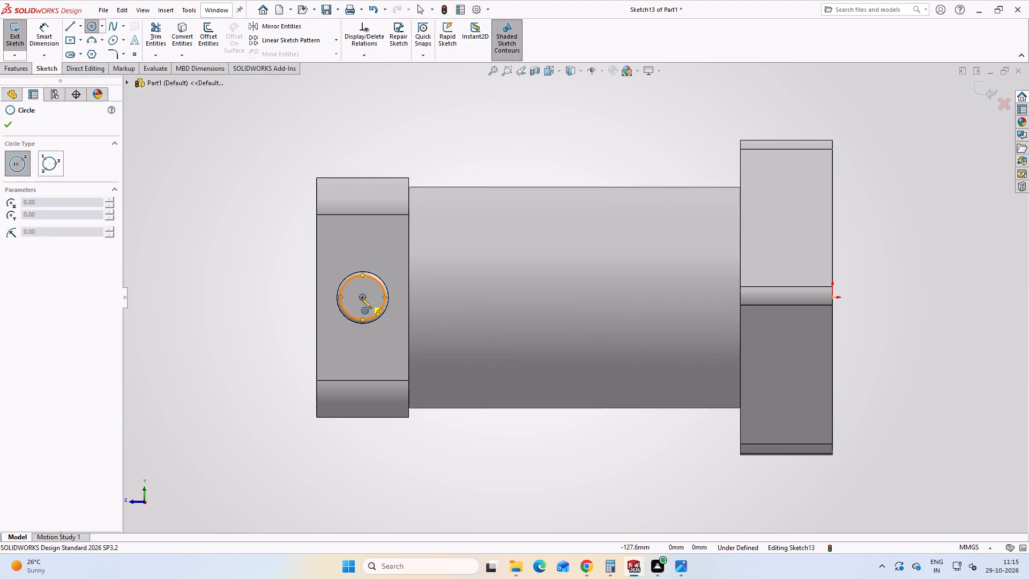
click(363, 298)
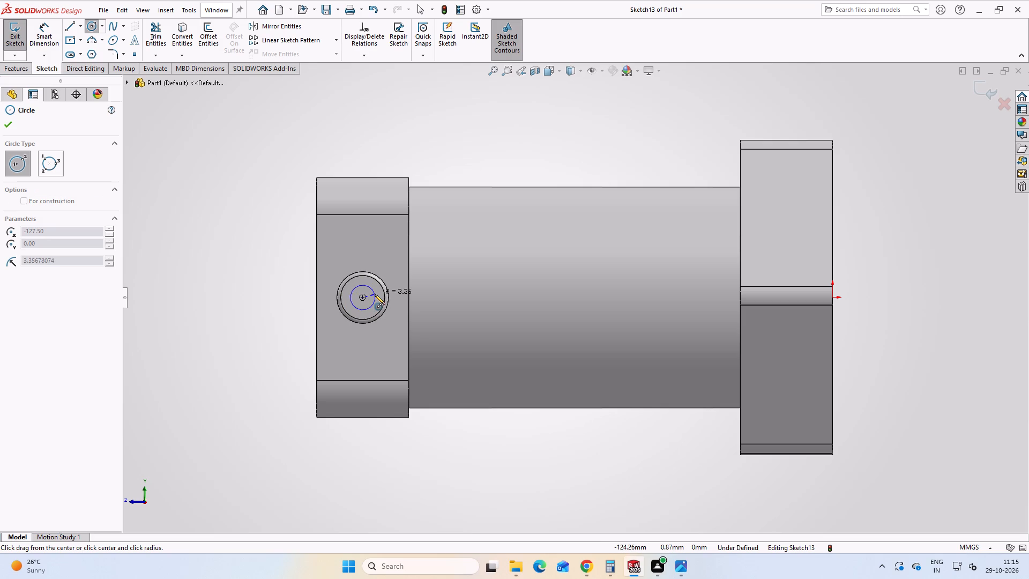
click(375, 294)
click(11, 125)
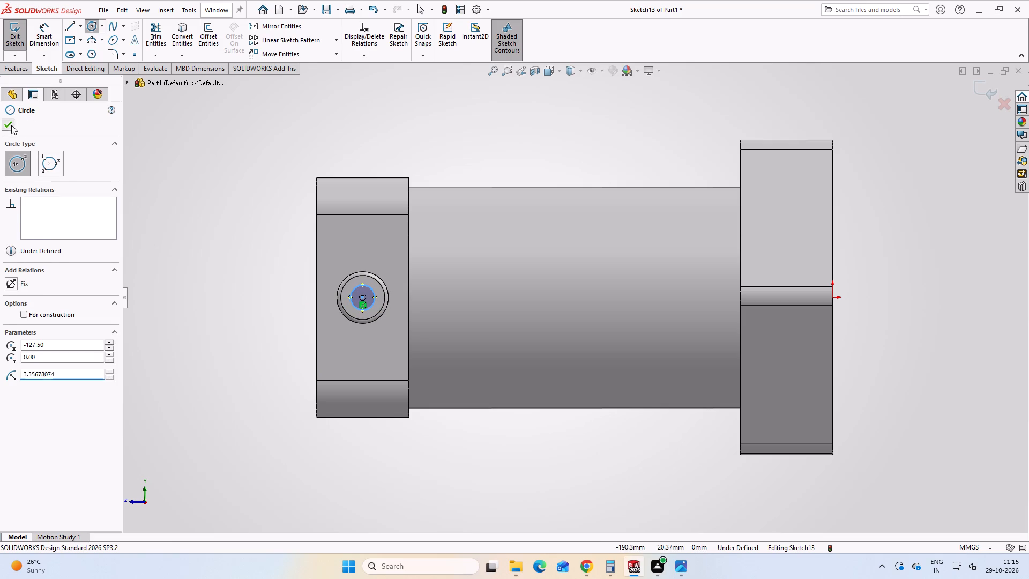
Dimension the circle on the spigot's end face to a diameter of 5 mm.
click(44, 39)
click(363, 284)
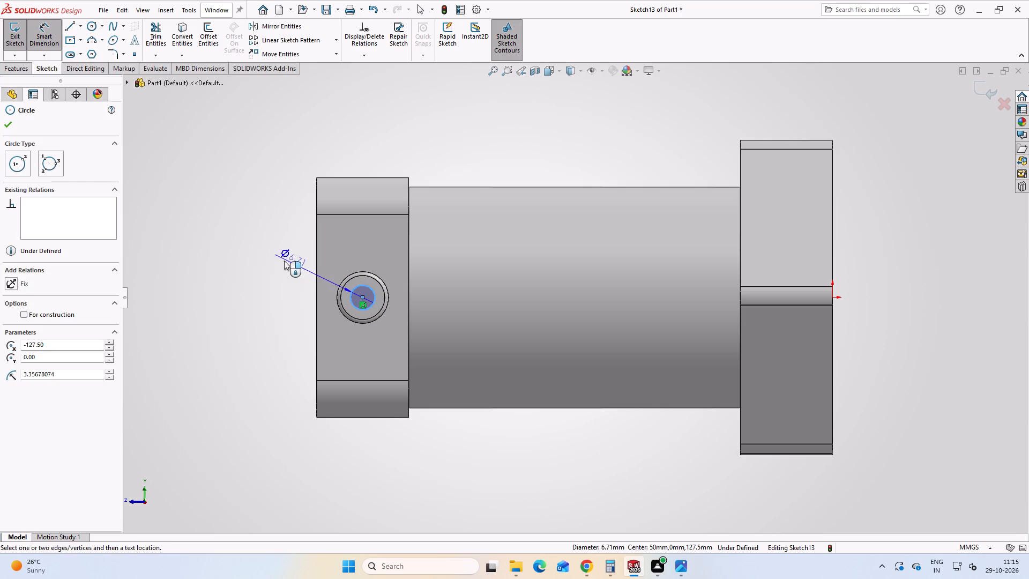
click(276, 258)
key(5)
key(Return)
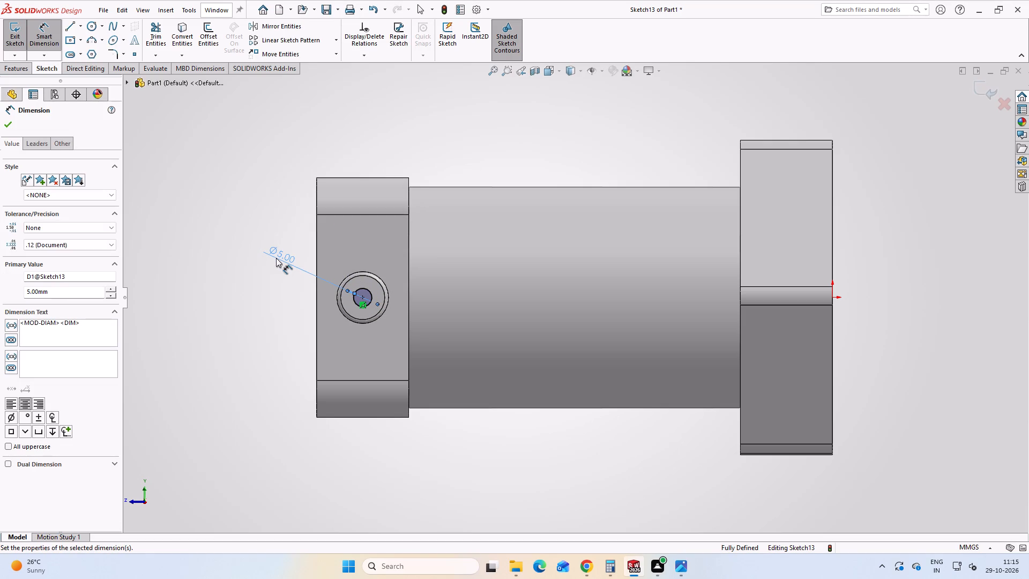
click(8, 124)
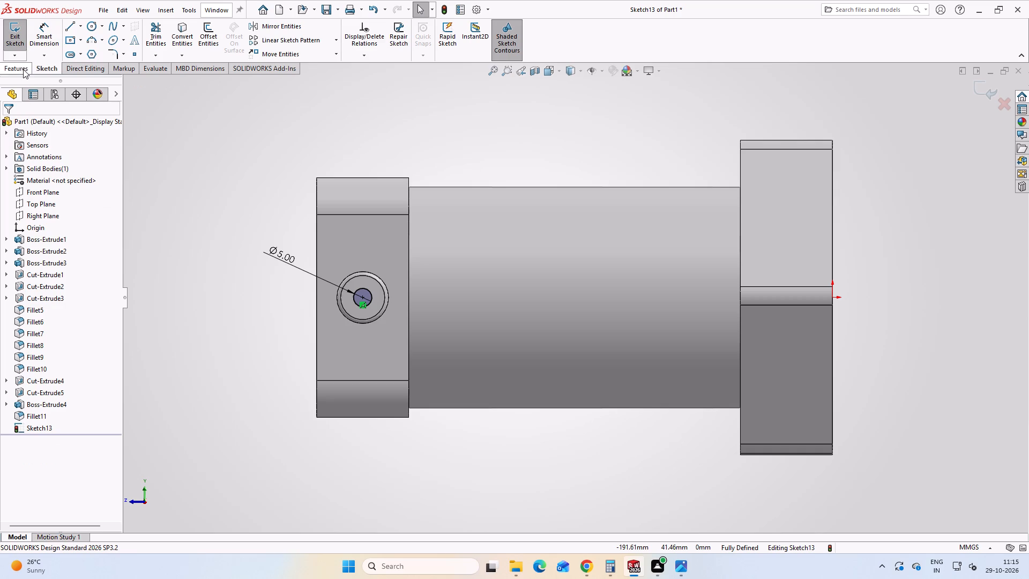
Cut-extrude the 5 mm circle blind 28 mm through the spigot and flange wall into the large bore, checking the drawing image.
click(23, 69)
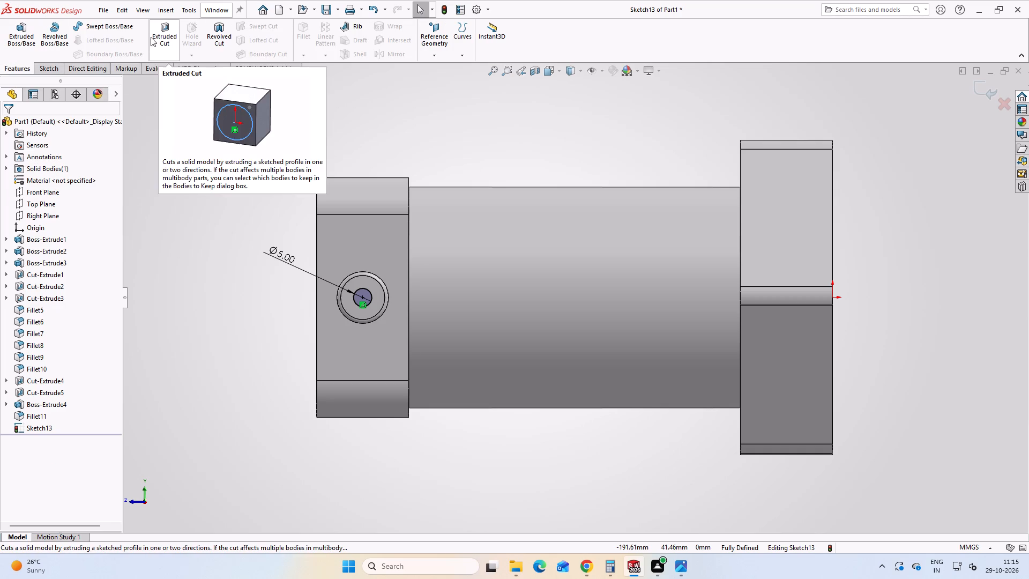
click(163, 41)
middle_drag(421, 287, 517, 293)
click(681, 573)
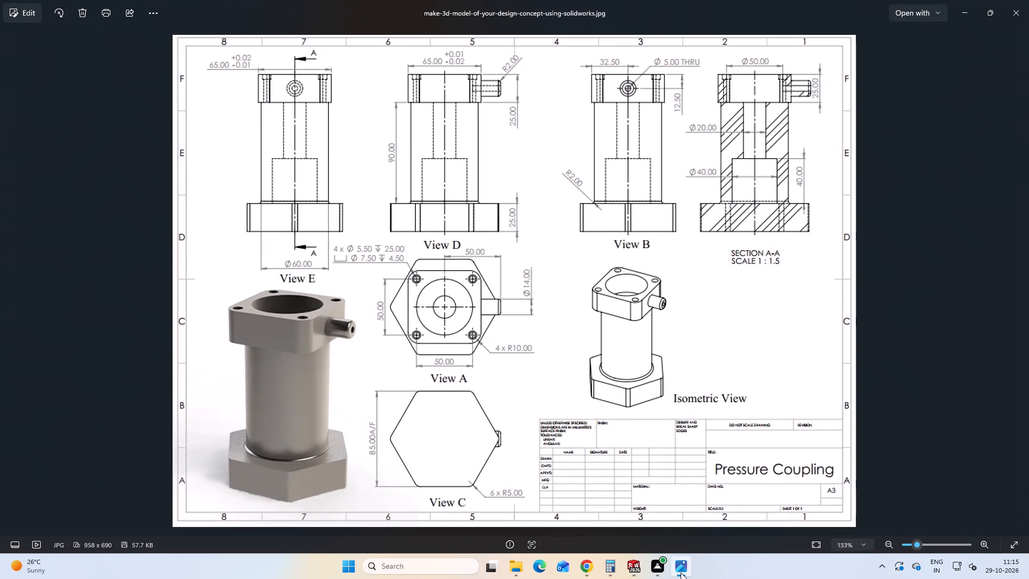
click(681, 573)
middle_drag(635, 432, 671, 420)
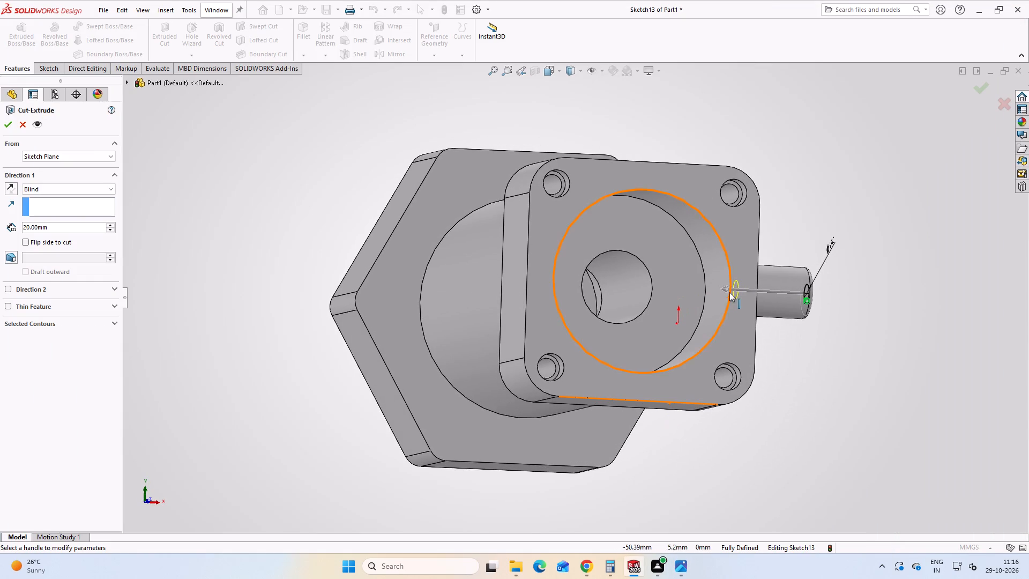
click(721, 283)
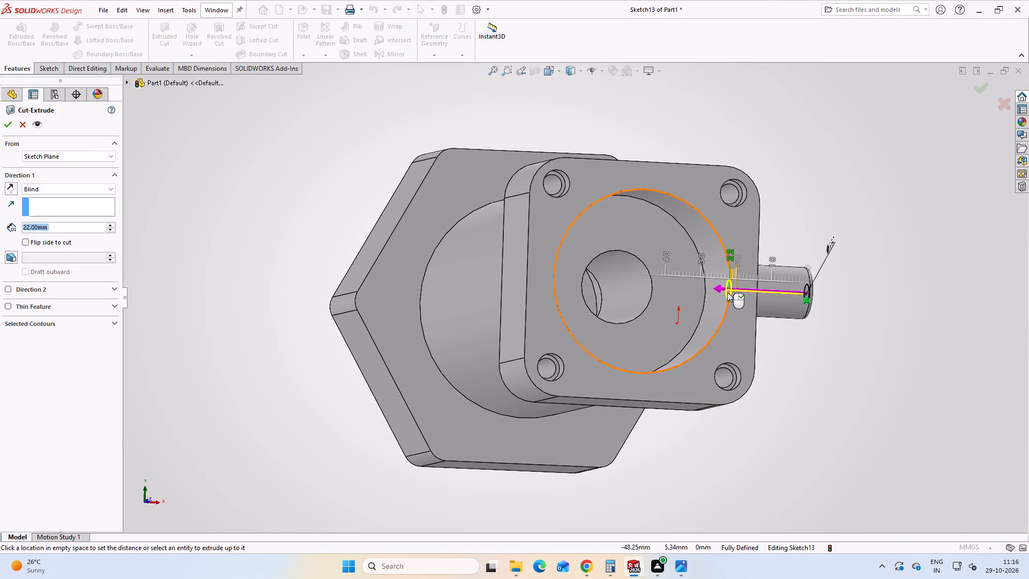
scroll(727, 292, down, 8)
middle_drag(590, 300, 635, 298)
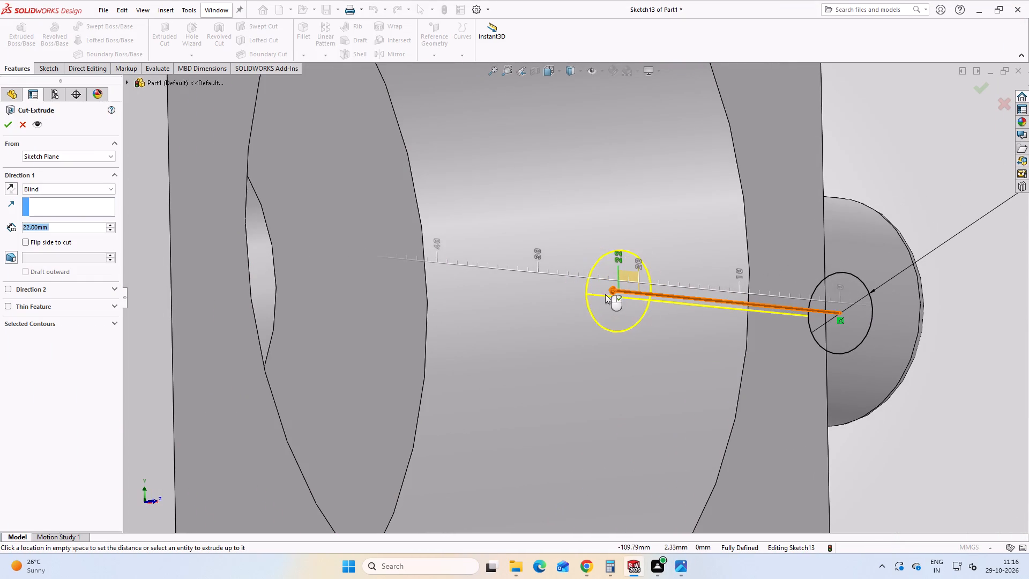
click(551, 284)
click(6, 127)
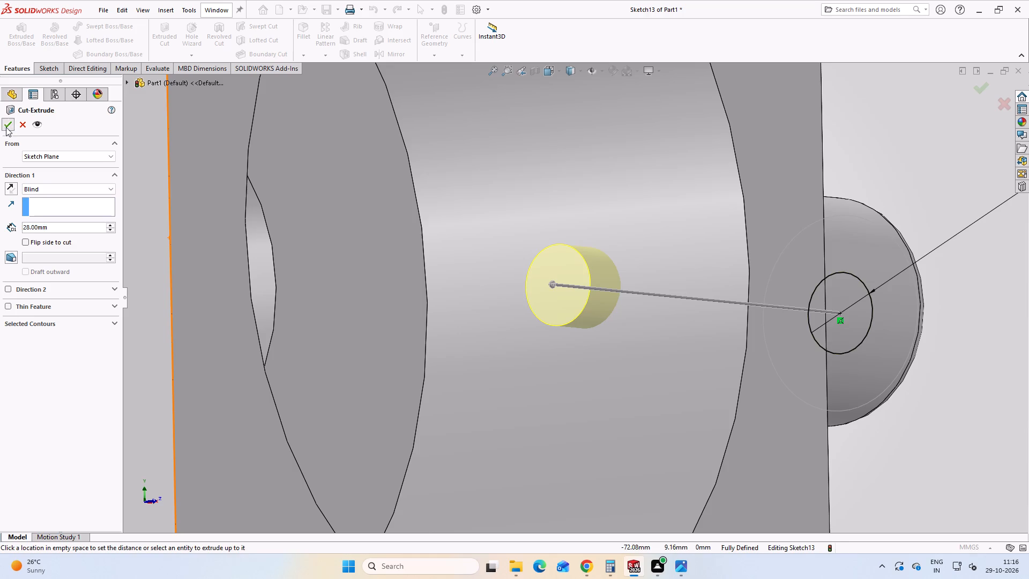
Inspect the spigot hole on the model and compare the part with the Pressure Coupling drawing image.
scroll(614, 291, up, 5)
middle_drag(660, 351, 563, 335)
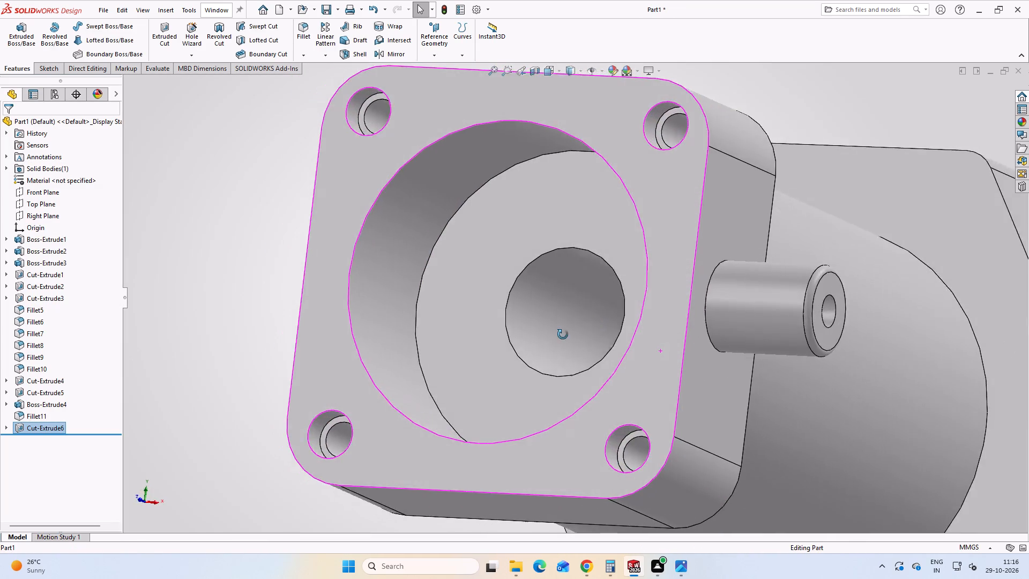
middle_drag(563, 335, 530, 331)
scroll(559, 329, up, 7)
click(553, 425)
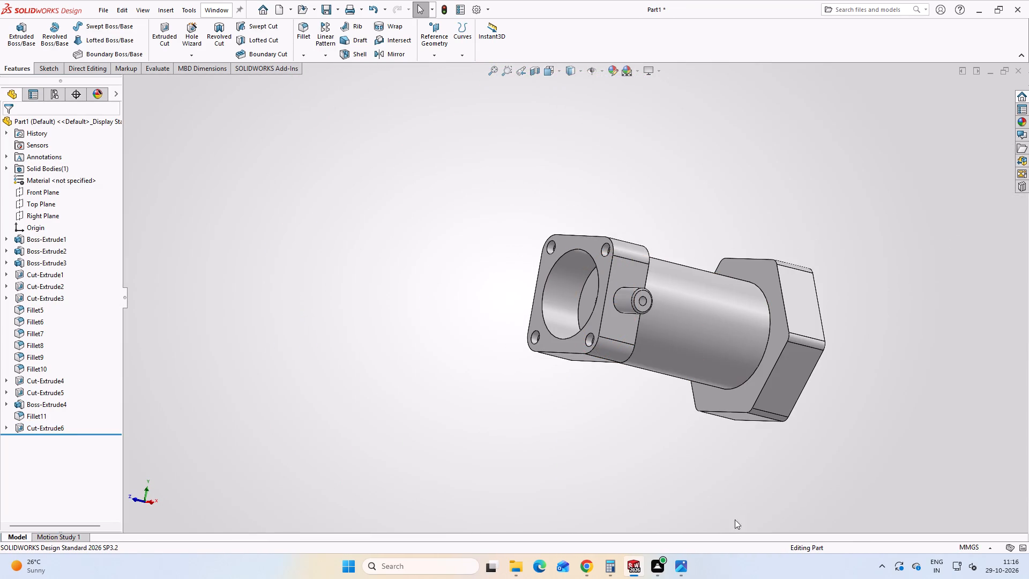
click(674, 569)
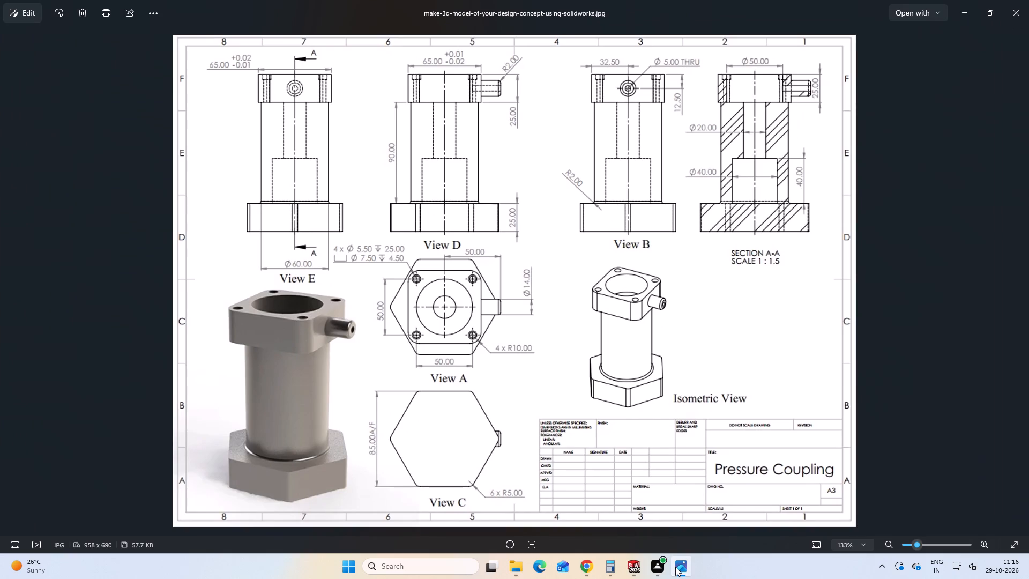
click(677, 566)
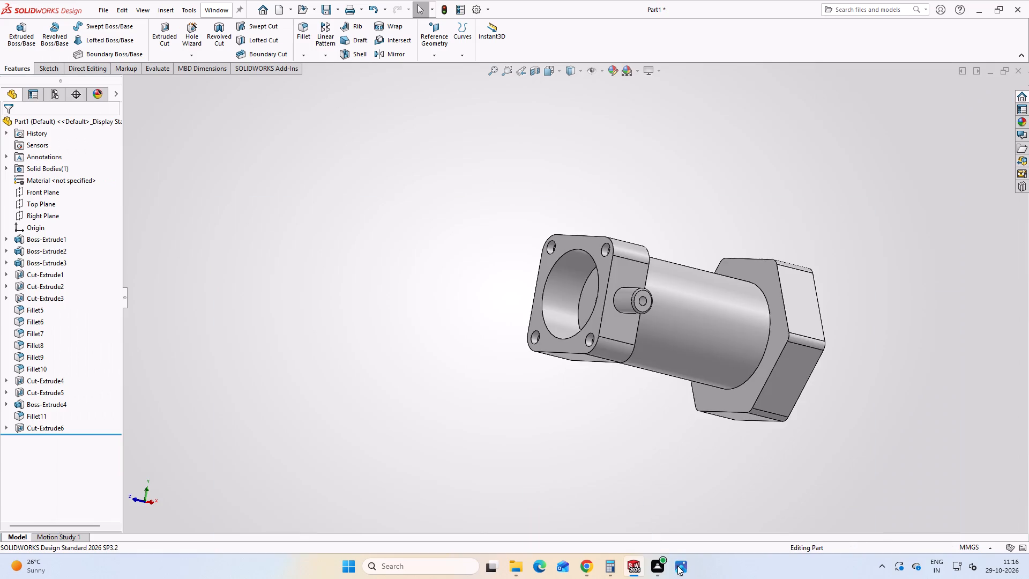
Compare the flange and side spigot with the views in the Pressure Coupling drawing image.
click(677, 566)
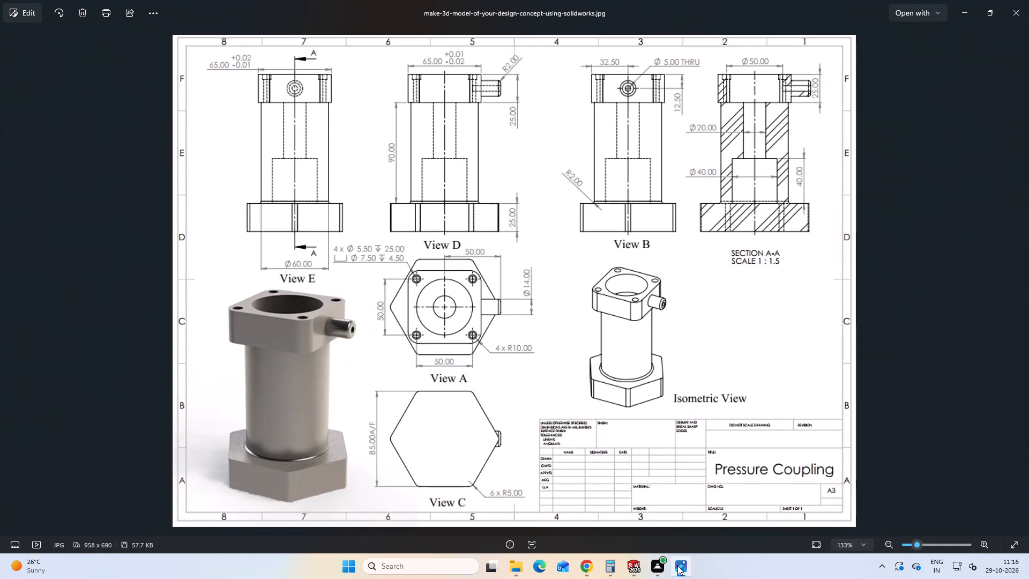
click(677, 566)
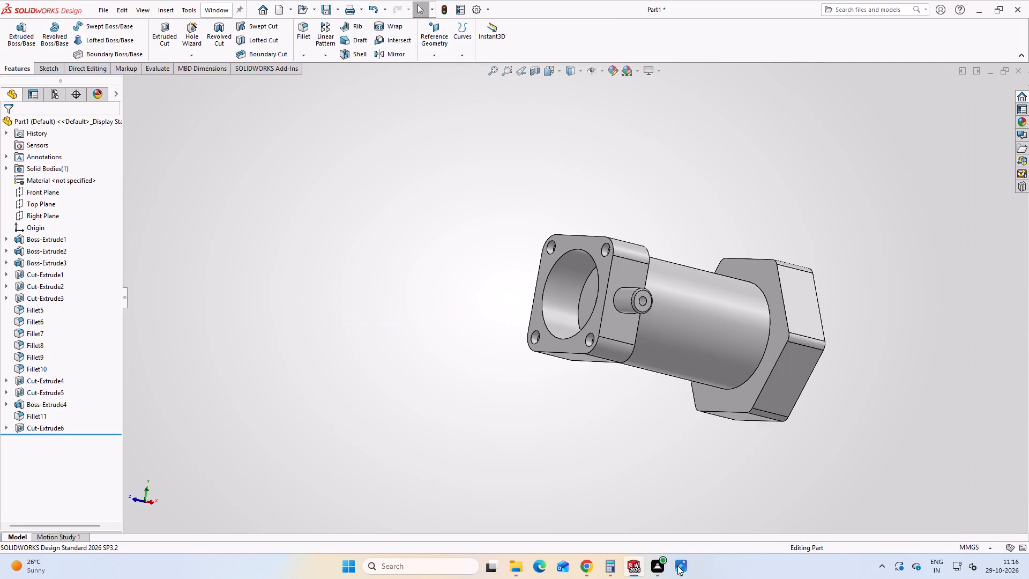
scroll(683, 353, down, 1)
click(682, 565)
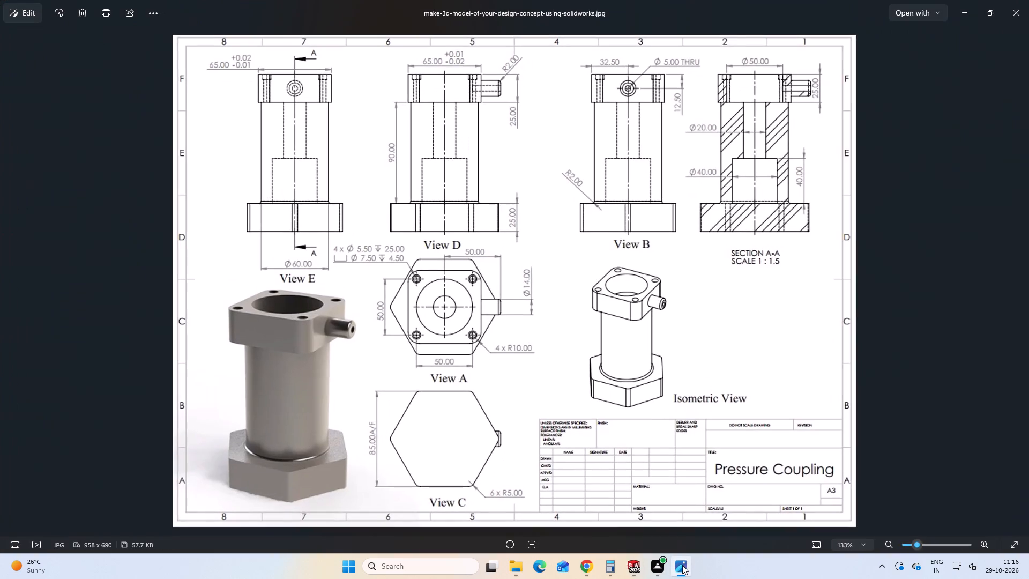
click(682, 565)
click(682, 565)
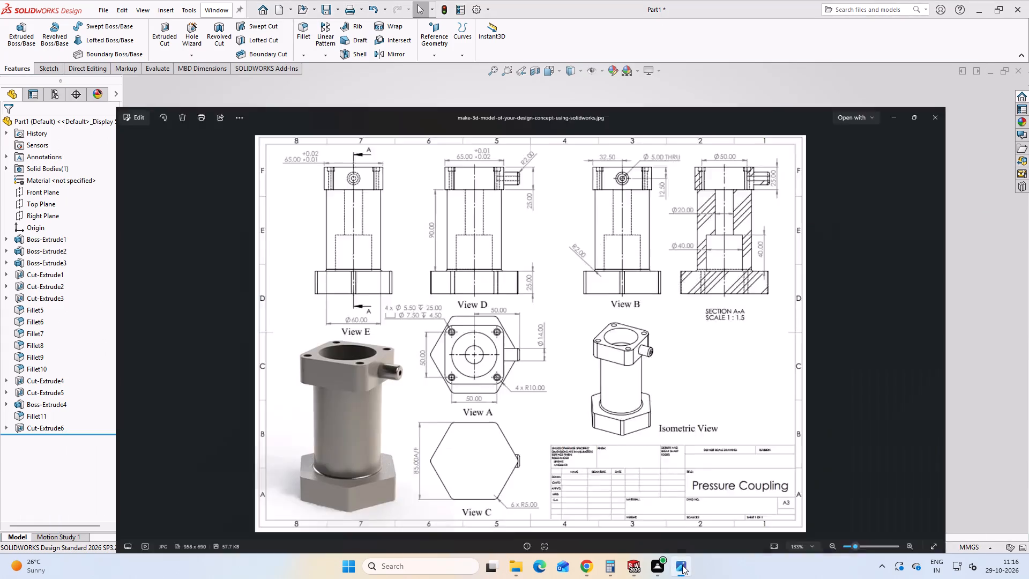
click(682, 565)
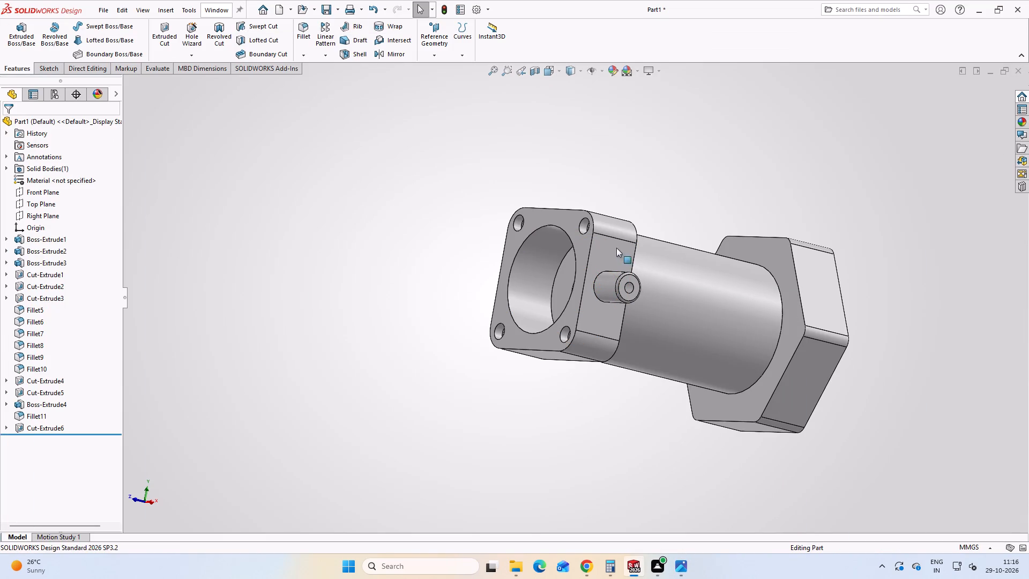
Check the spigot hole's distance from the flange's end edge with a temporary sketch dimension on the flange side face, delete it and exit.
click(617, 257)
click(670, 229)
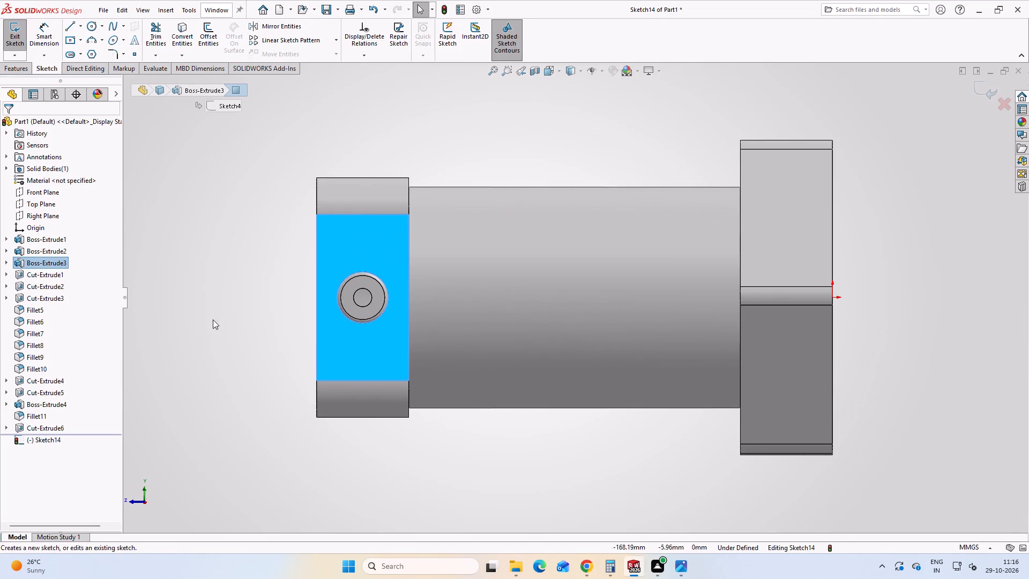
click(213, 320)
click(43, 33)
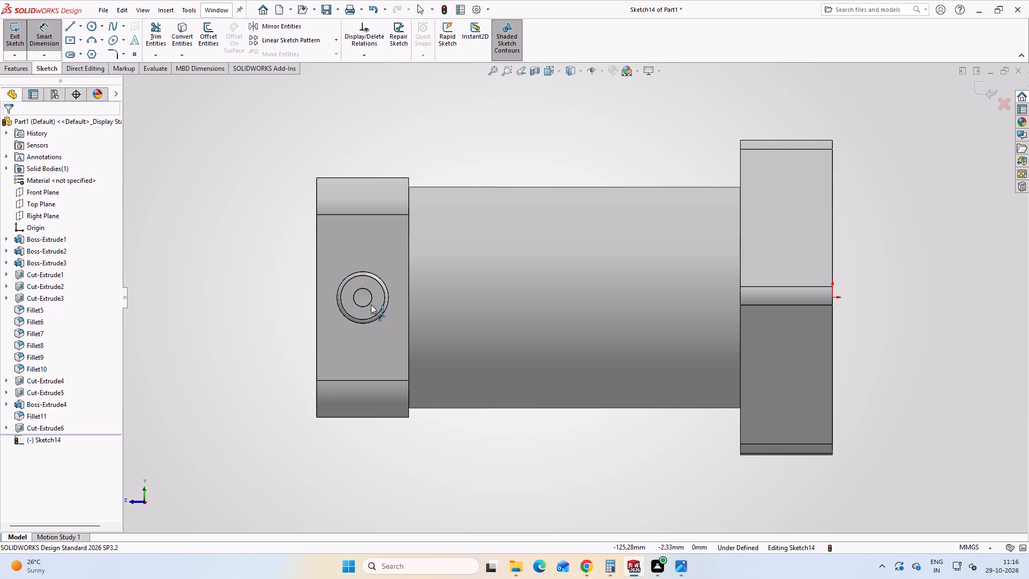
click(315, 294)
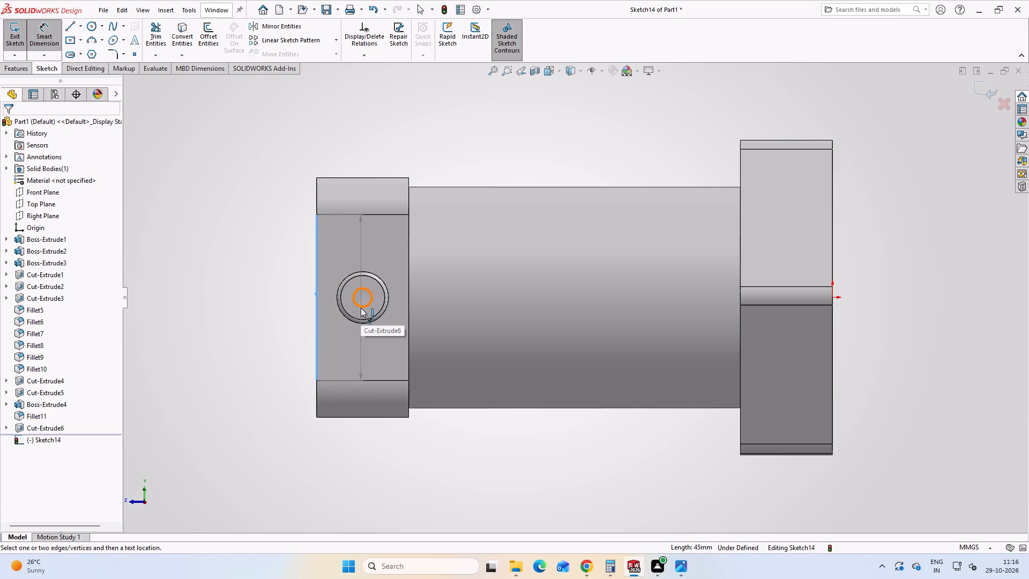
click(361, 306)
click(353, 143)
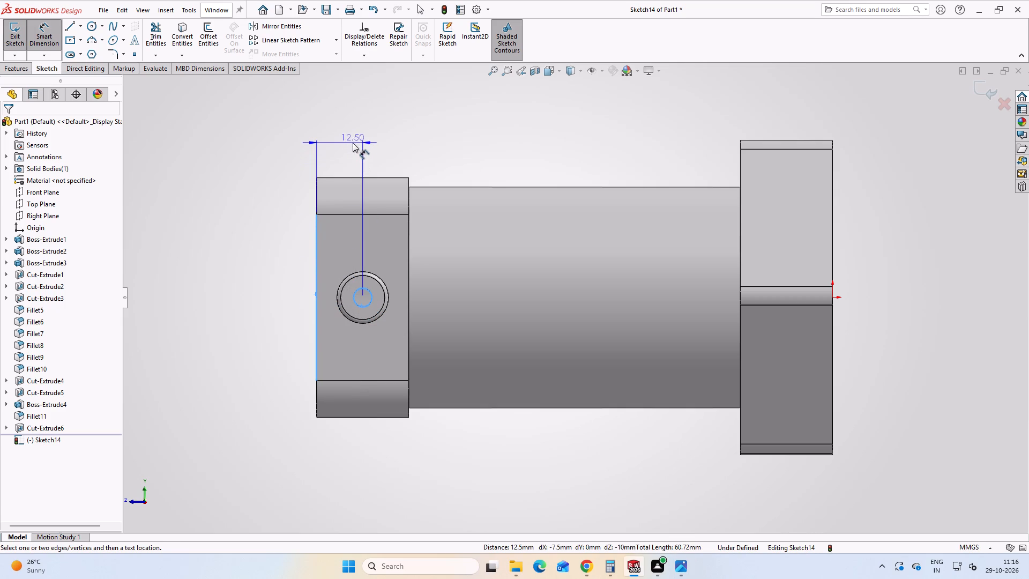
click(592, 234)
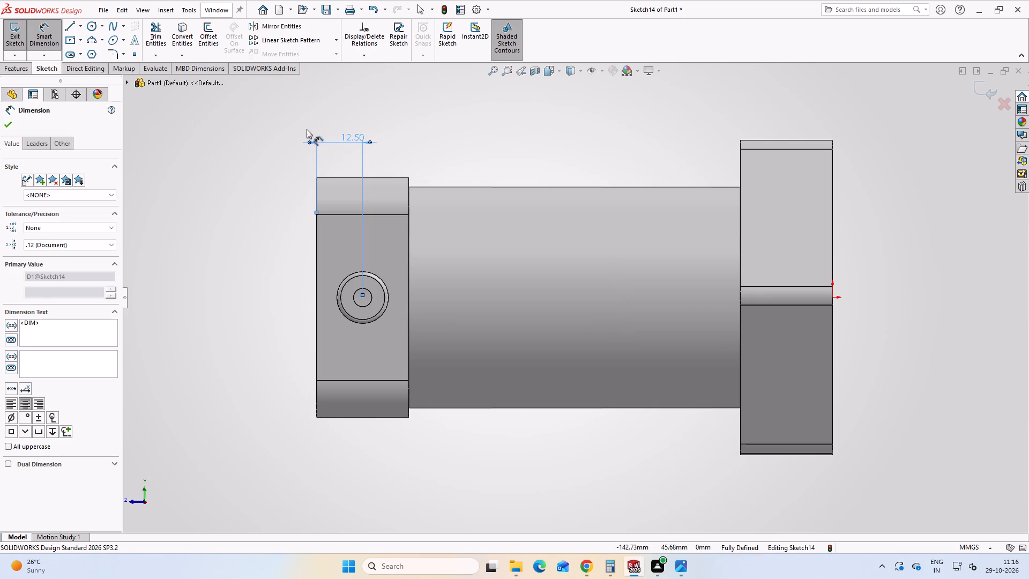
drag(327, 138, 326, 153)
click(356, 139)
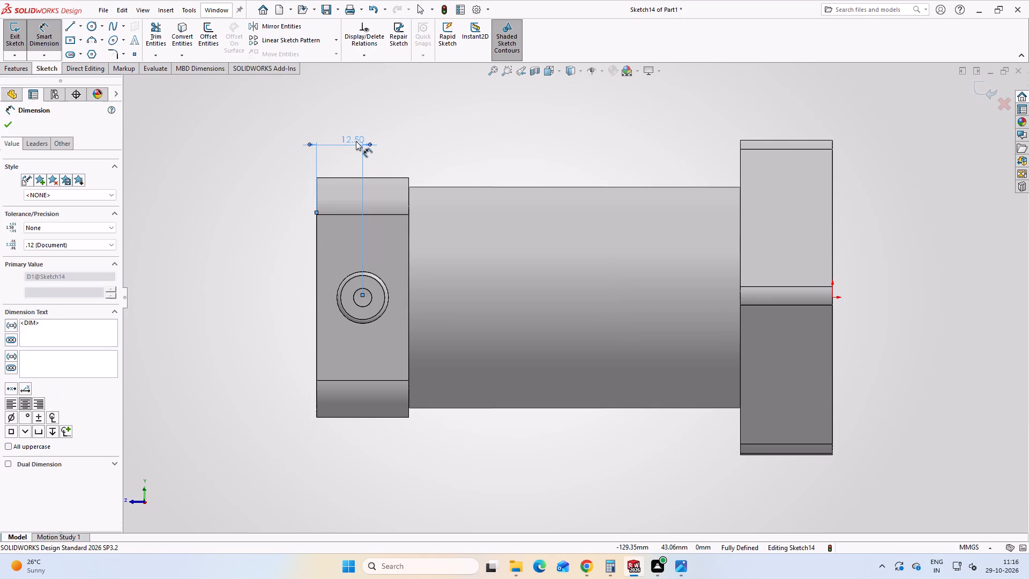
key(Delete)
click(978, 91)
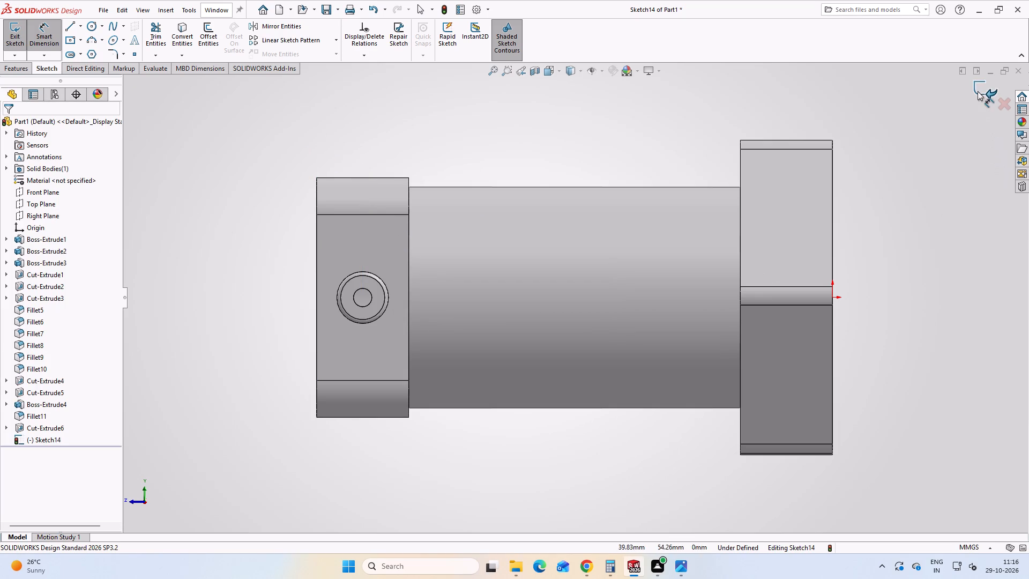
Check the drawing image and fillet the circular edge where the cylindrical body meets the hexagonal base with a 2 mm radius.
click(692, 549)
click(687, 567)
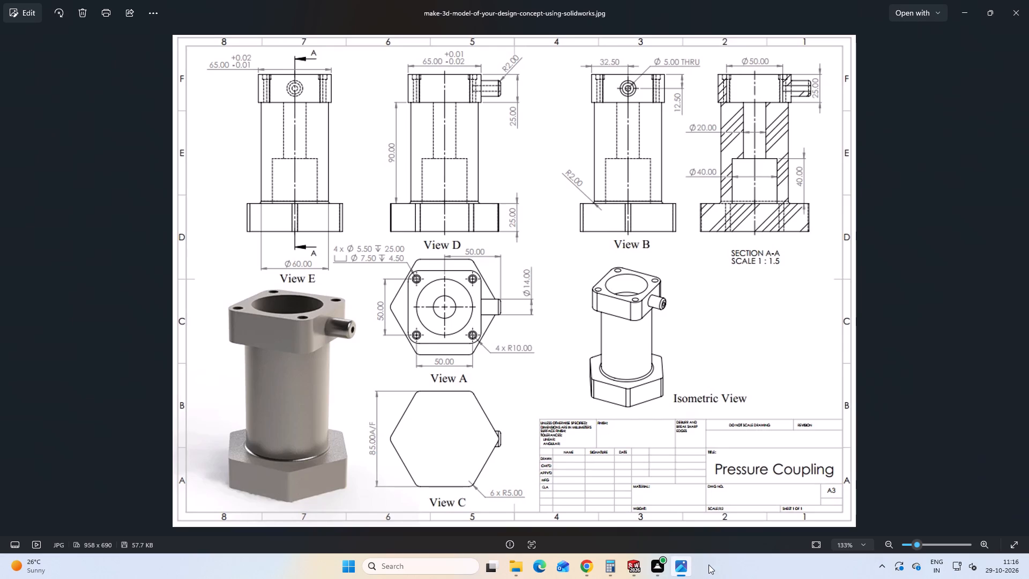
click(676, 566)
scroll(733, 327, up, 2)
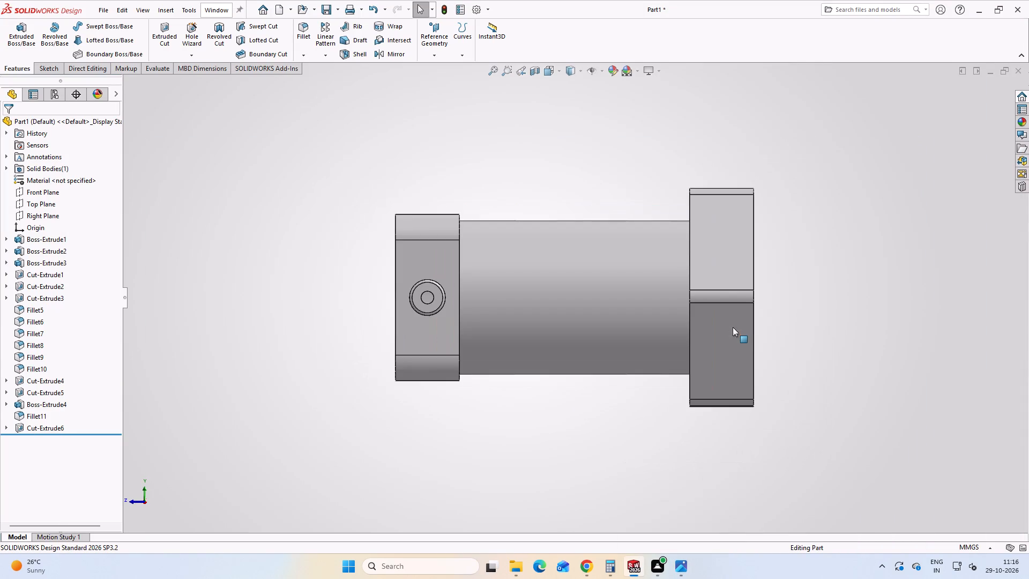
middle_drag(751, 307, 845, 194)
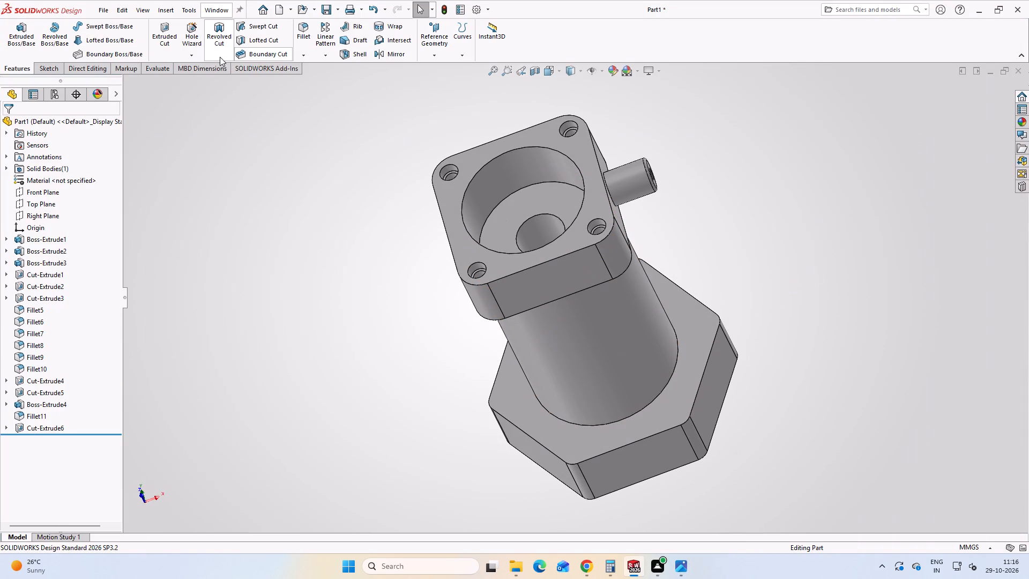
click(307, 41)
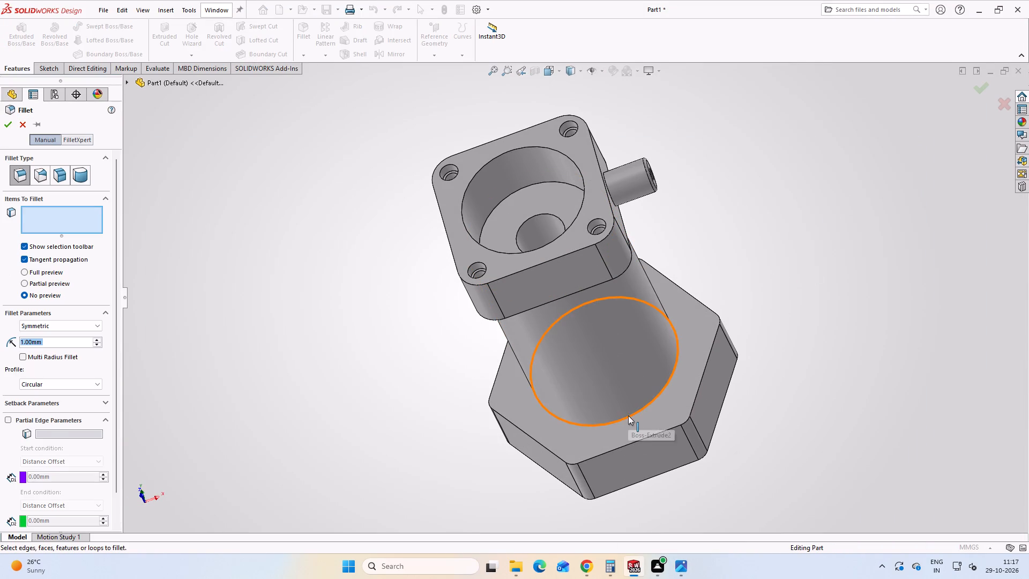
click(628, 417)
key(2)
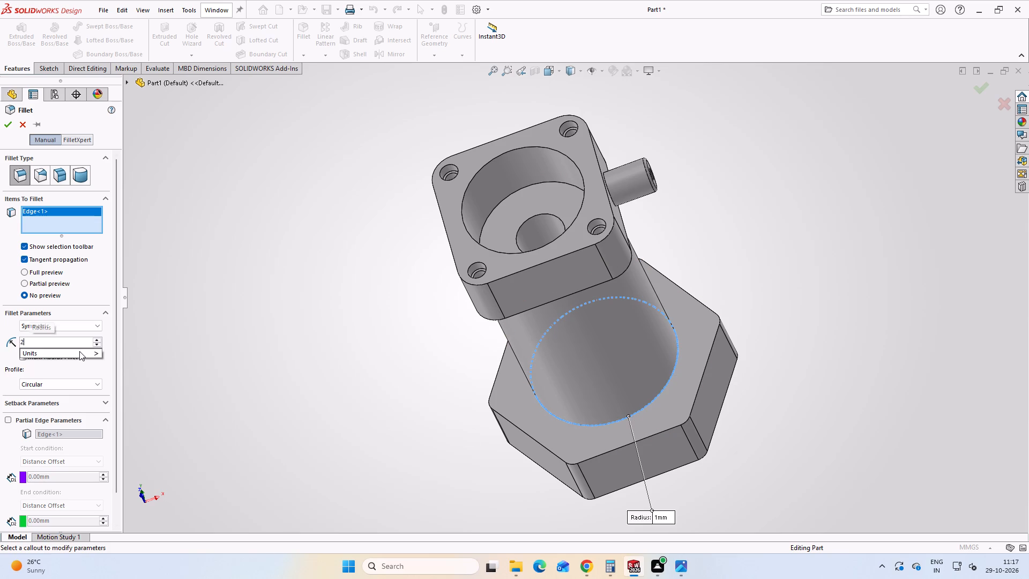
key(Return)
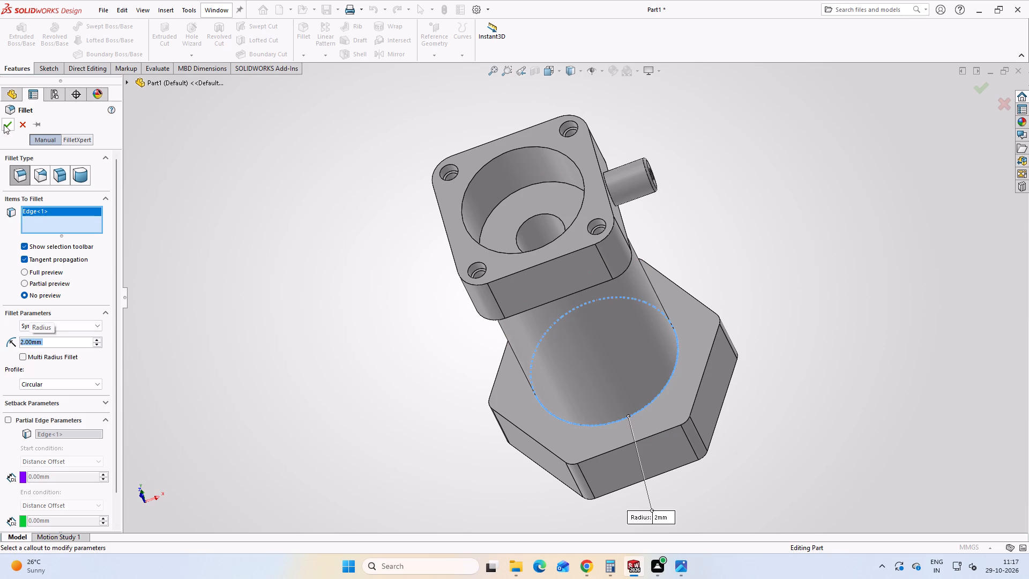
click(4, 124)
scroll(434, 488, up, 4)
click(389, 425)
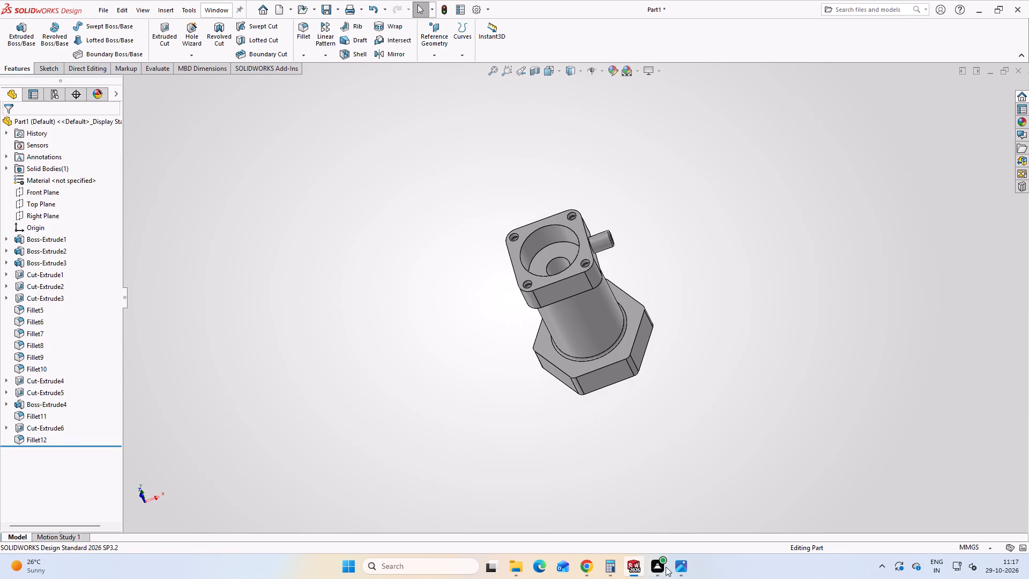
Review the Pressure Coupling drawing image and inspect the part from the flange end.
click(680, 577)
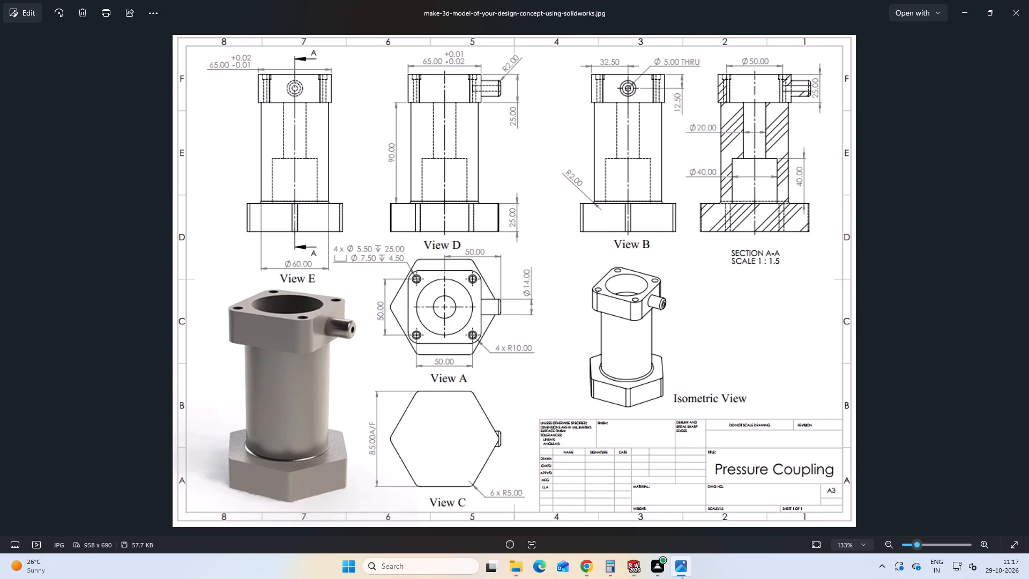
click(968, 12)
click(765, 309)
middle_drag(466, 537, 500, 356)
scroll(502, 356, up, 1)
middle_drag(507, 353, 649, 400)
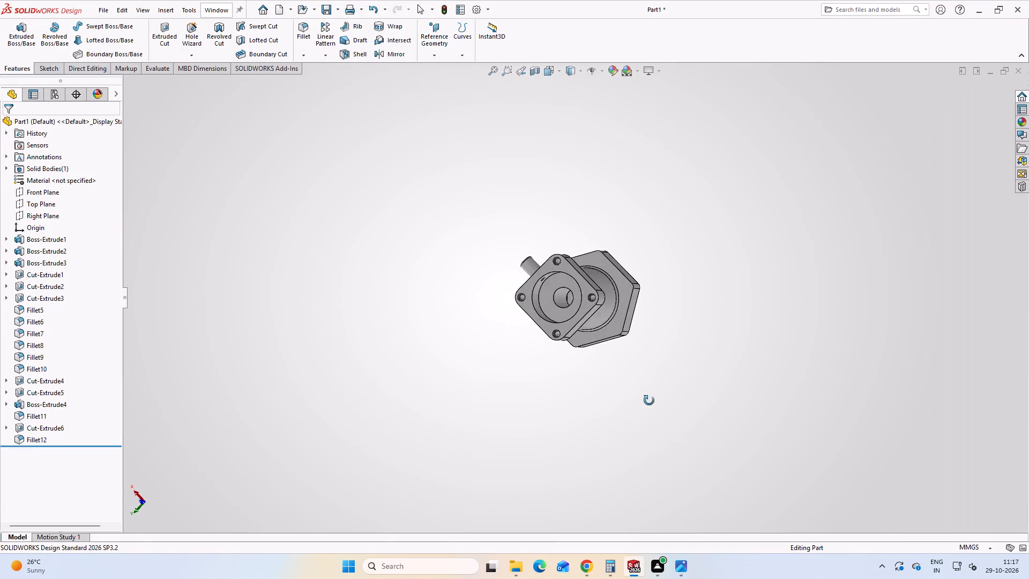
middle_drag(649, 400, 664, 323)
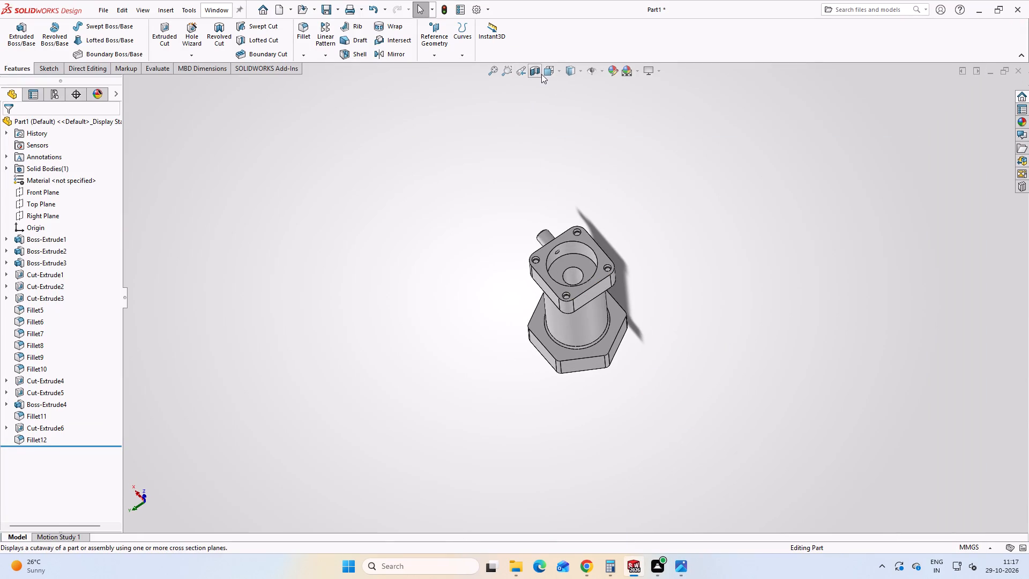
Section the coupling lengthwise with a planar section view from the Front Plane, rotated about 88.77° and 180°, offset about -3 mm.
click(538, 72)
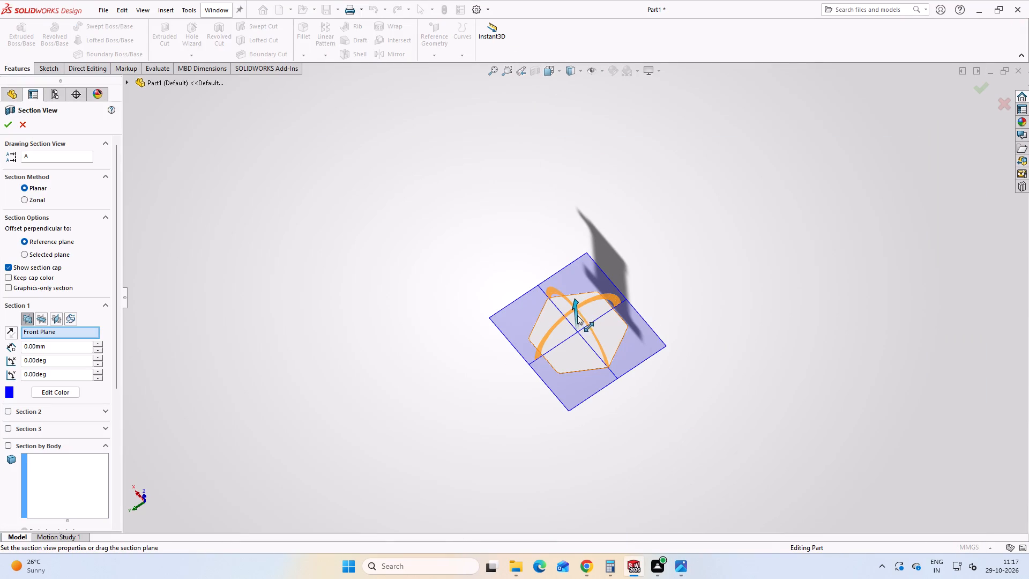
drag(592, 328, 590, 376)
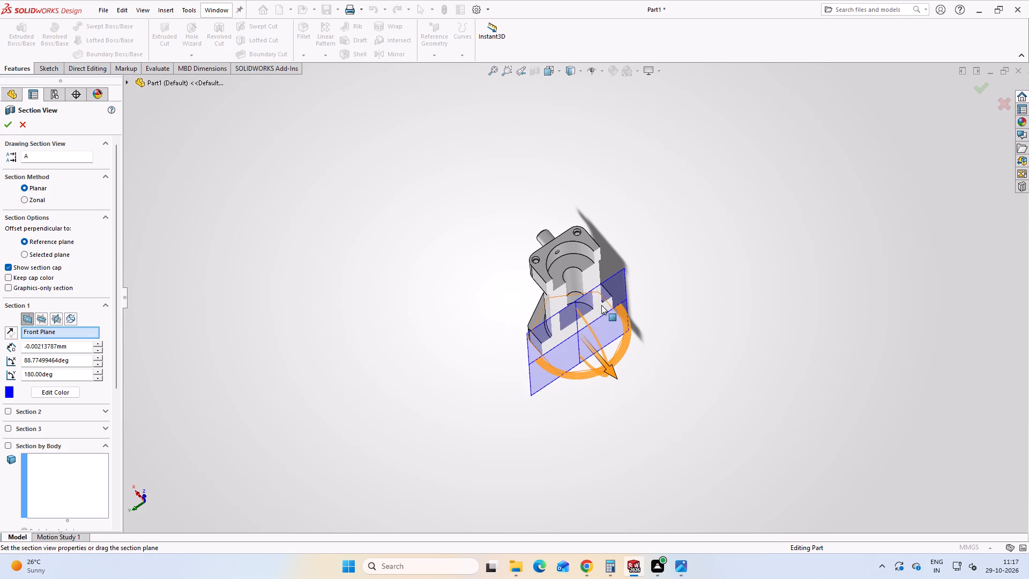
middle_drag(601, 305, 641, 236)
click(587, 390)
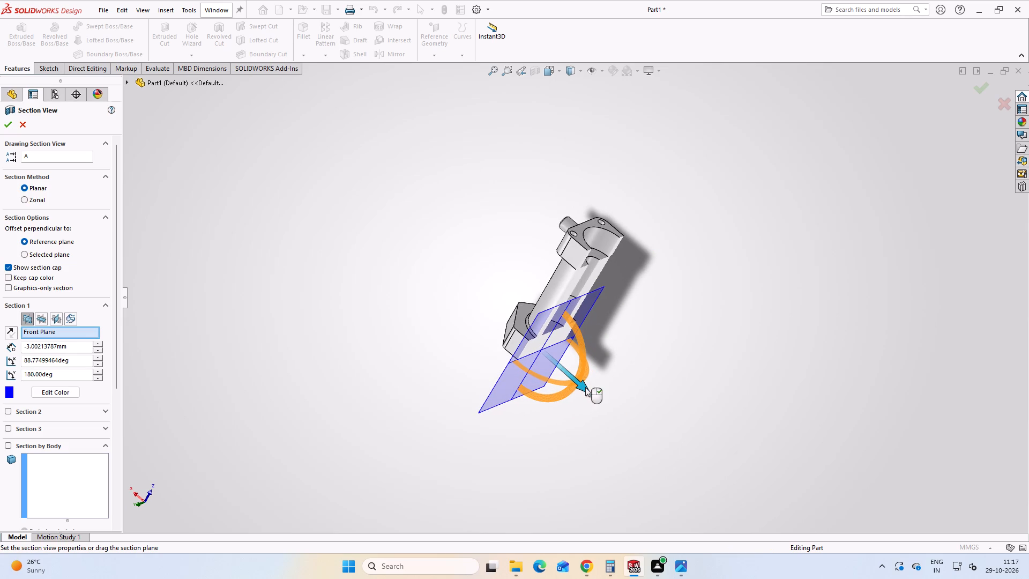
middle_drag(583, 387, 532, 331)
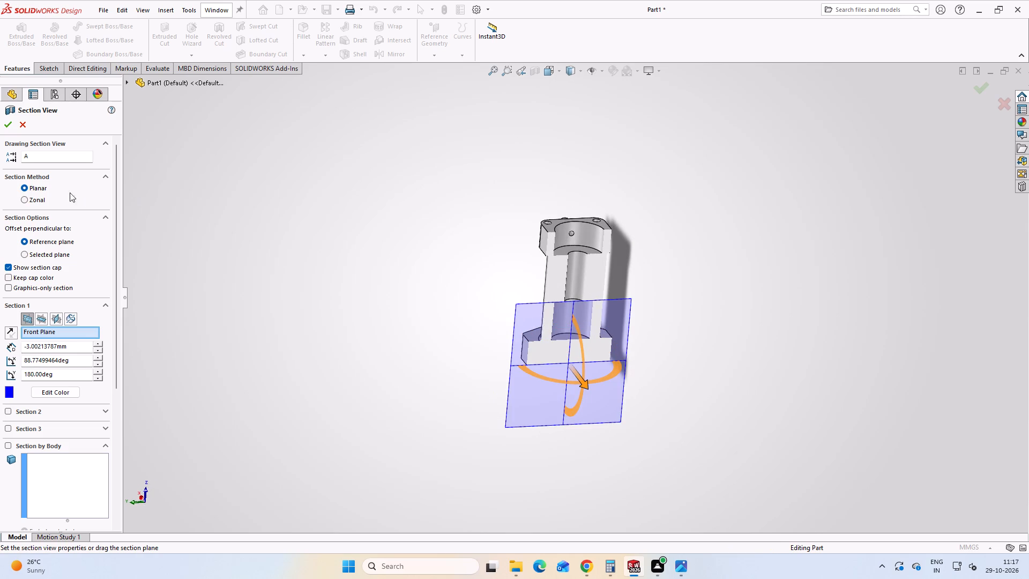
click(8, 128)
click(679, 347)
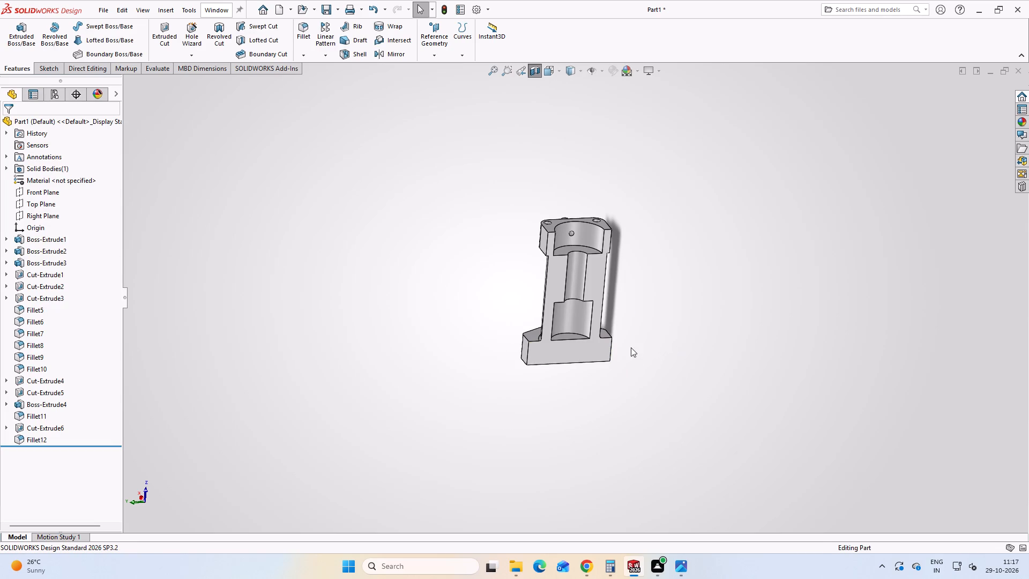
Examine the stepped bores, spigot hole and base fillet in the sectioned part, and turn the section view off.
middle_drag(631, 347, 348, 332)
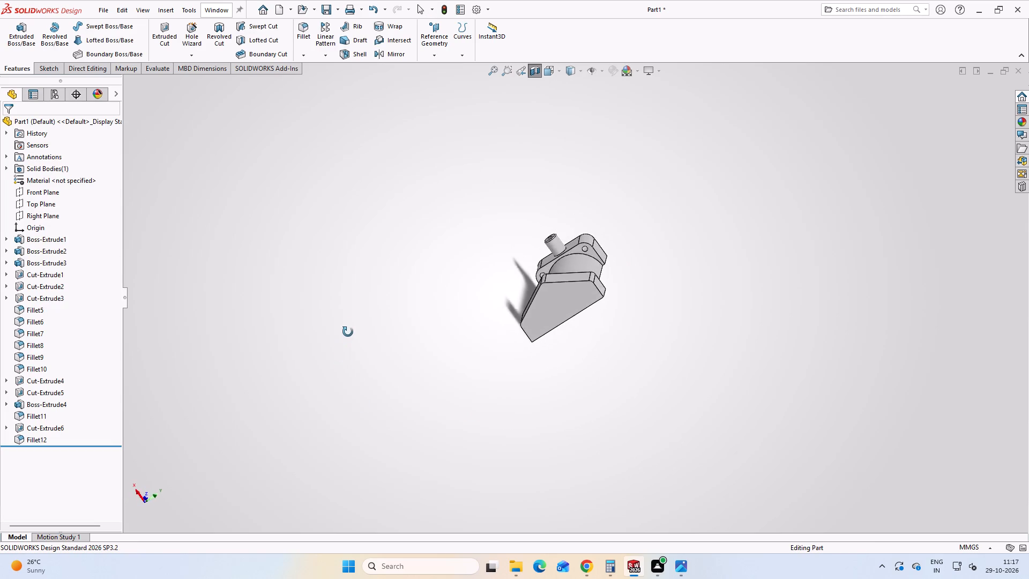
middle_drag(348, 332, 588, 191)
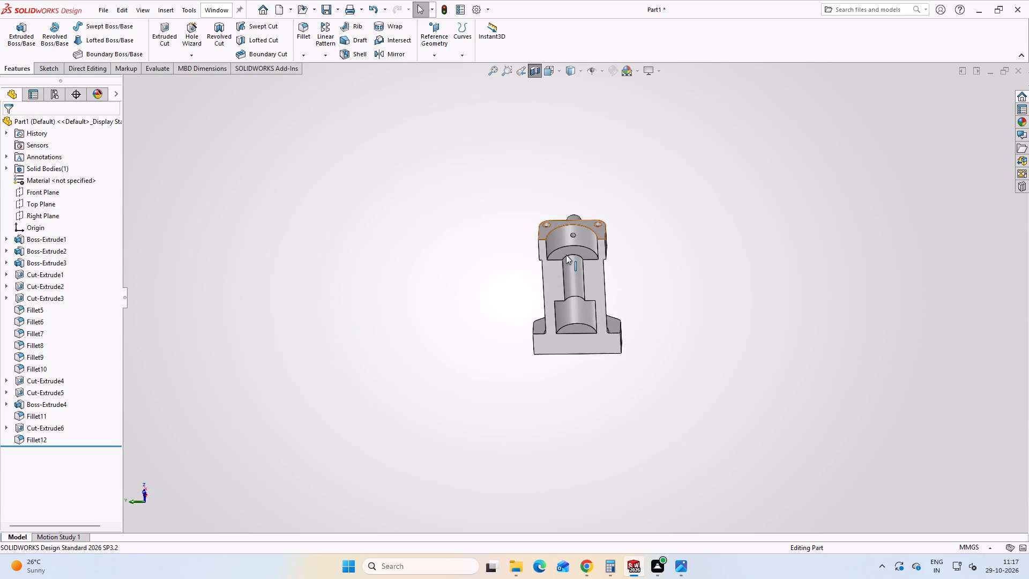
middle_drag(560, 293, 685, 305)
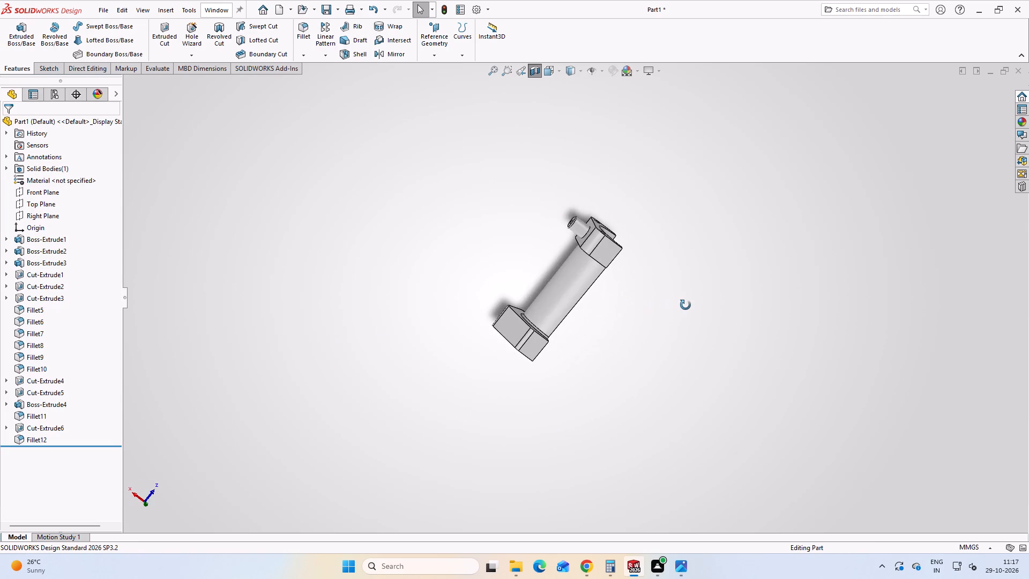
middle_drag(685, 305, 642, 309)
scroll(639, 308, up, 1)
middle_drag(586, 314, 520, 216)
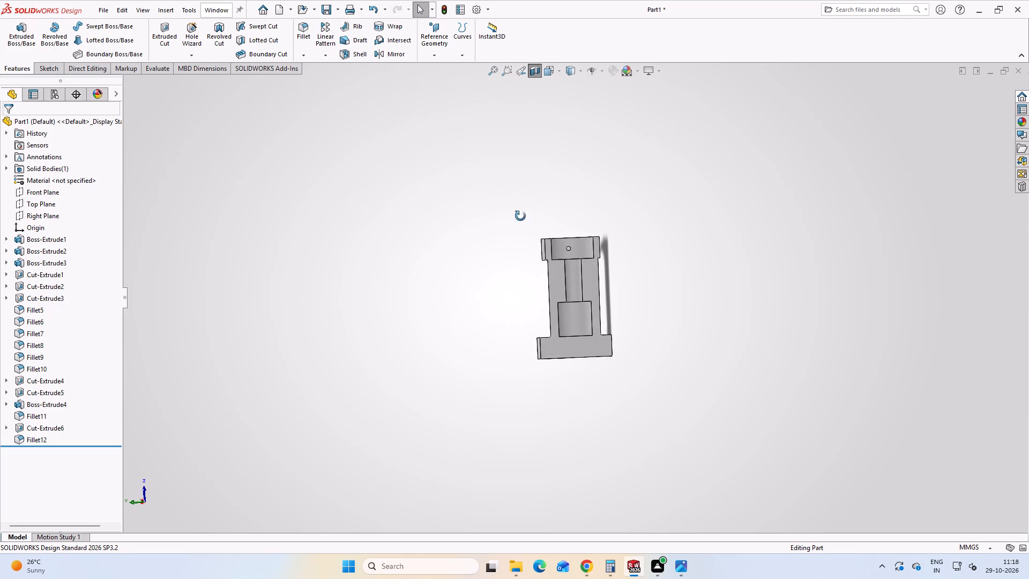
middle_drag(520, 216, 520, 219)
scroll(571, 324, down, 10)
middle_drag(586, 303, 587, 337)
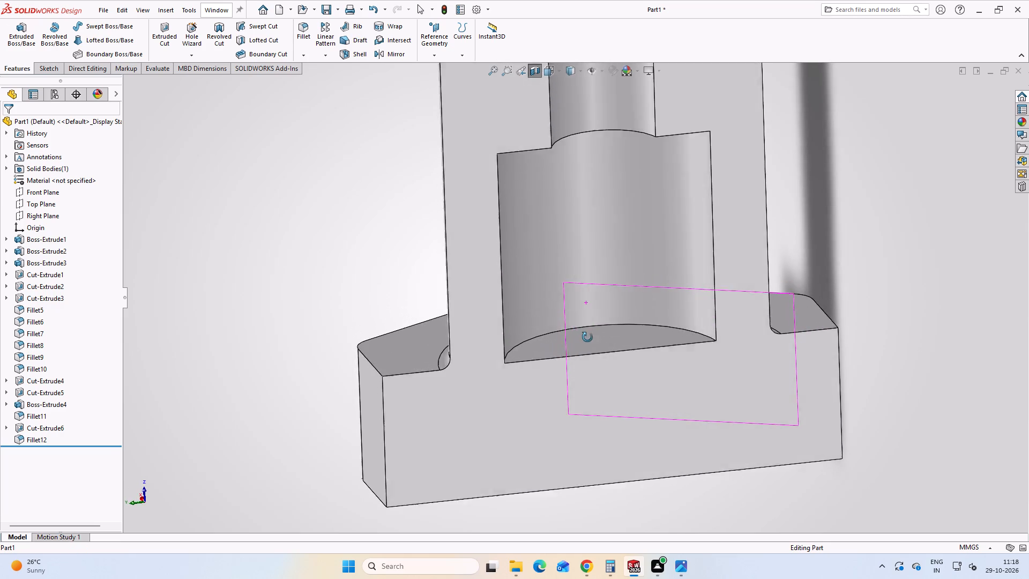
middle_drag(587, 337, 563, 282)
scroll(563, 282, up, 1)
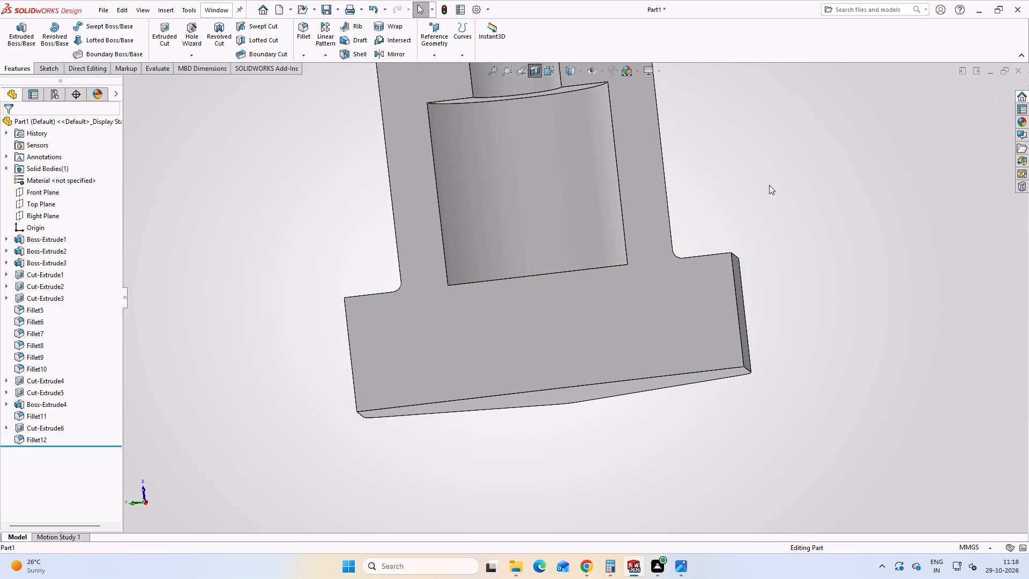
scroll(705, 188, up, 3)
click(534, 71)
scroll(666, 280, up, 3)
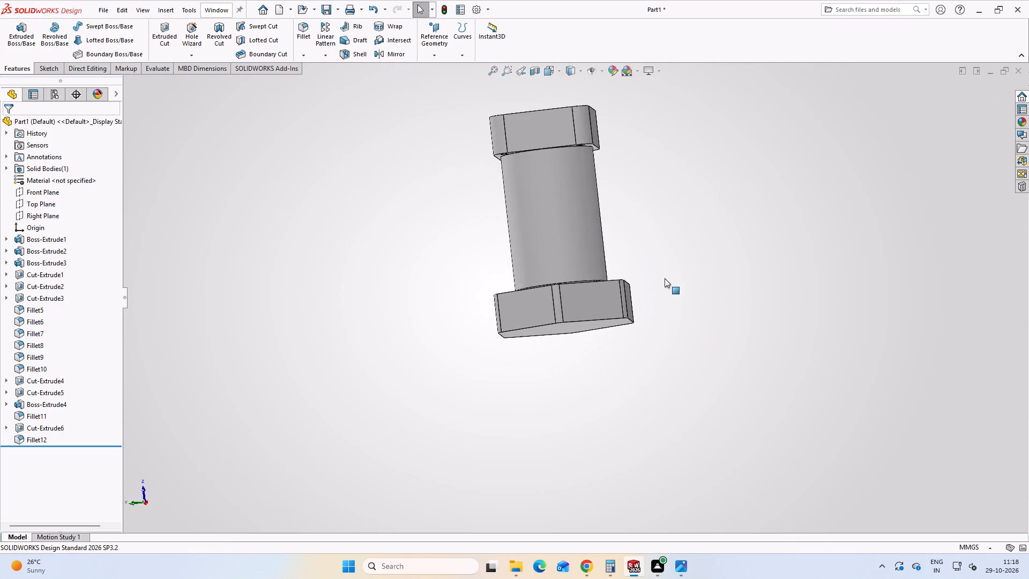
Save the part as a SOLIDWORKS part named "pressure coupling" in the sai folder, checking the name against the drawing image.
scroll(665, 278, up, 2)
click(271, 149)
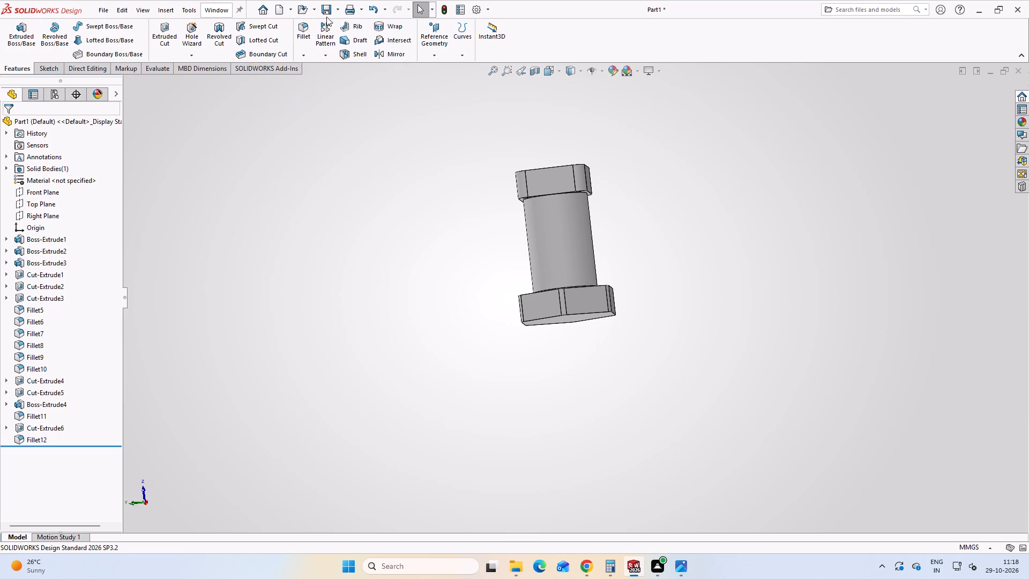
click(338, 13)
click(338, 35)
scroll(370, 278, down, 5)
scroll(370, 278, up, 1)
scroll(370, 278, down, 4)
click(377, 230)
scroll(474, 272, down, 2)
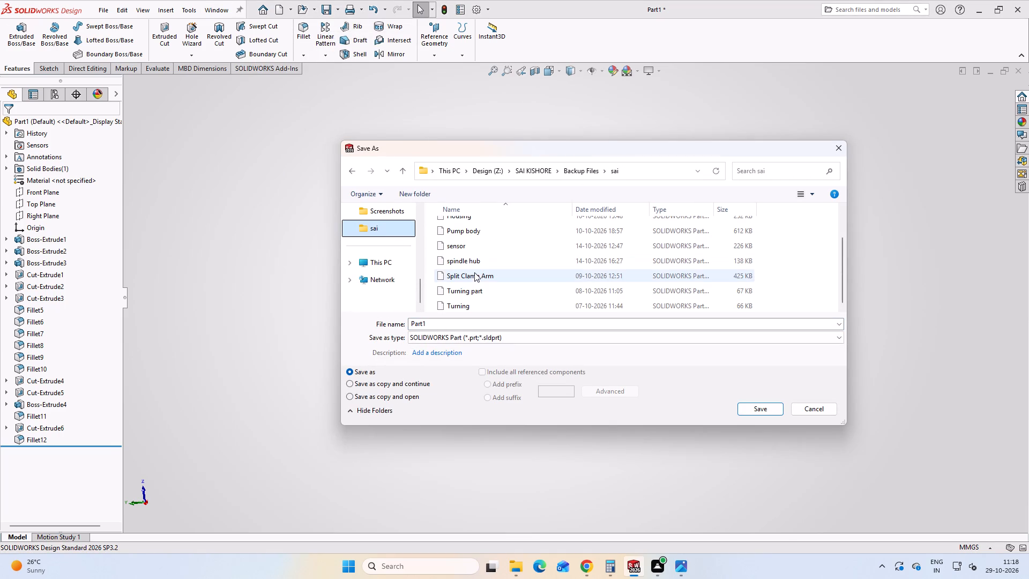
click(449, 326)
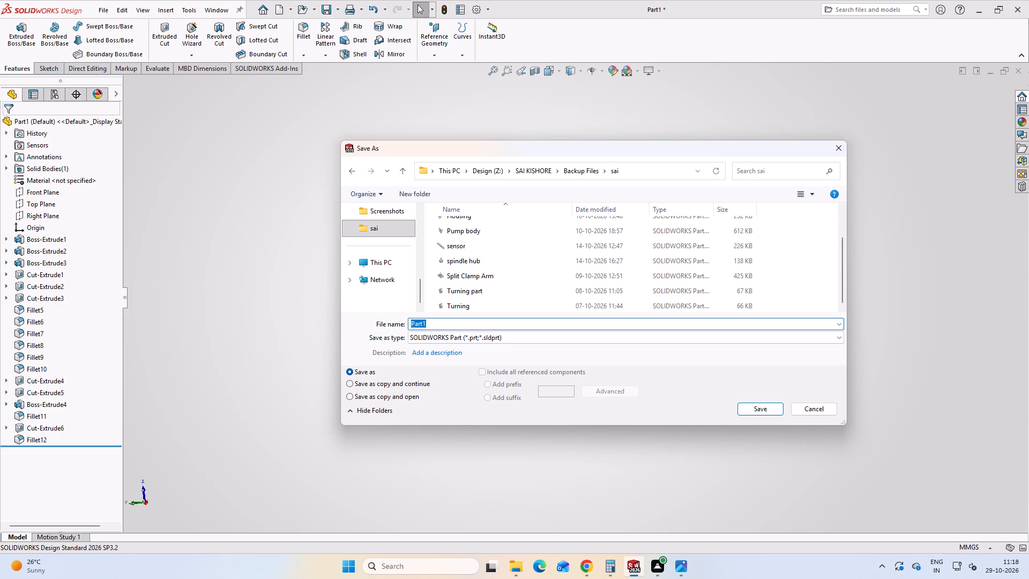
text(press)
text(ure)
click(678, 571)
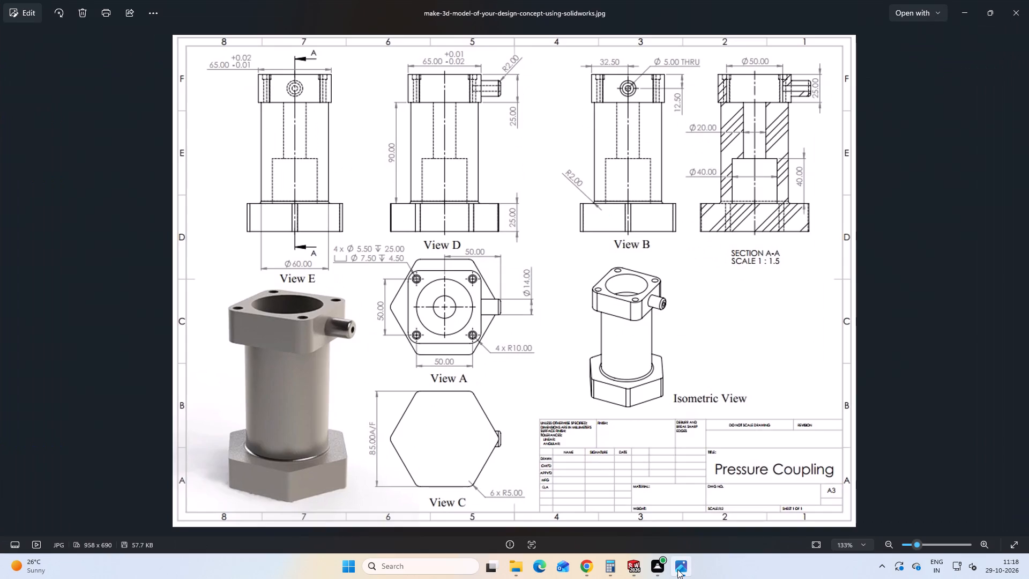
click(677, 569)
click(454, 328)
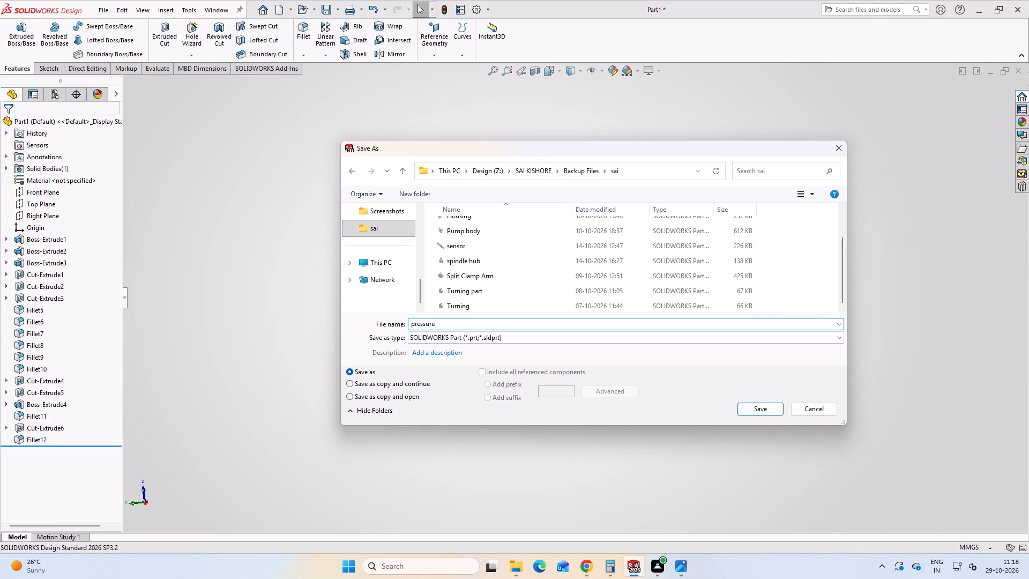
key(space)
text(coupling)
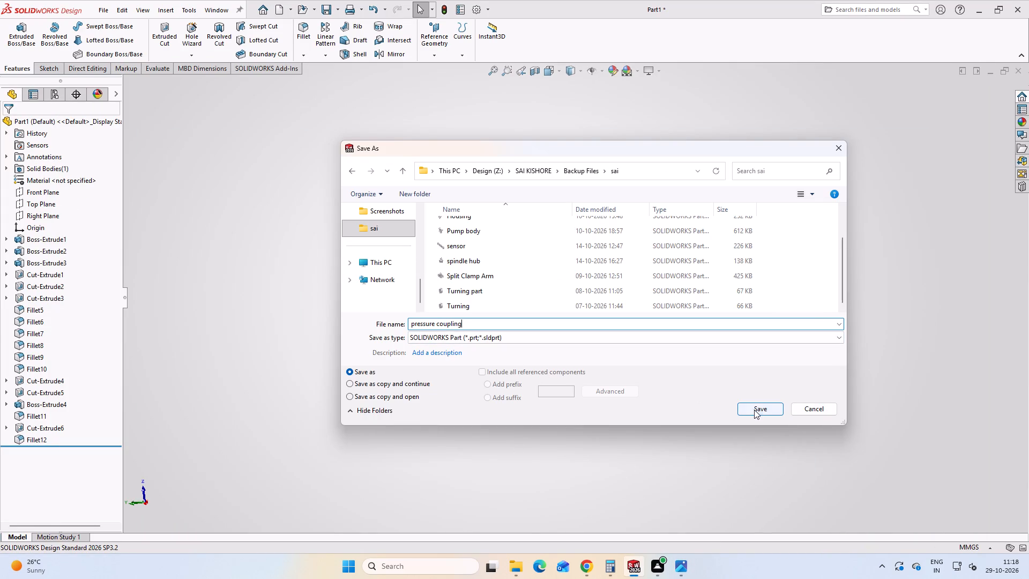
click(759, 410)
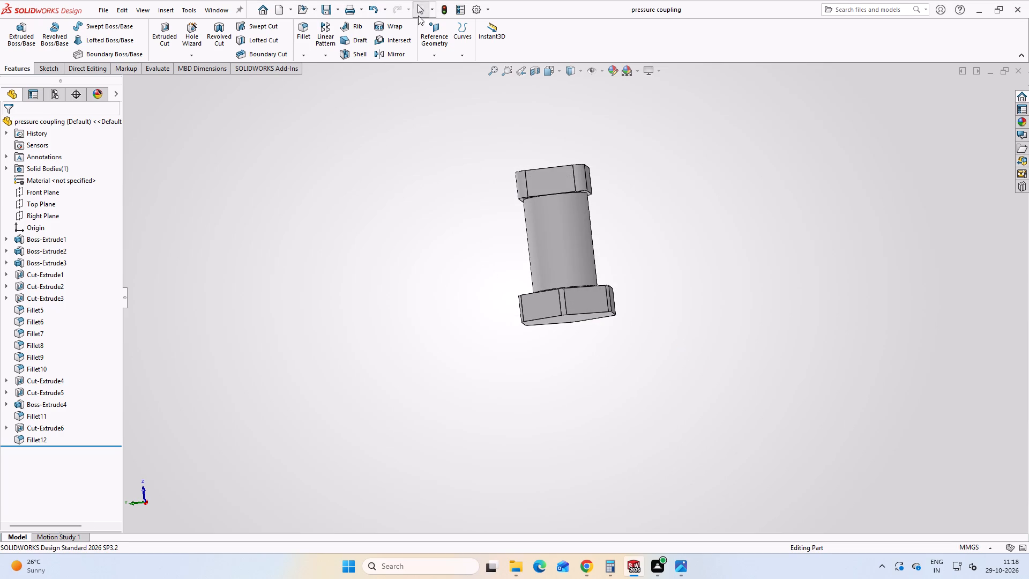
Save a STEP AP203 copy of the part in the same folder under the name "pressure coupling".
click(336, 13)
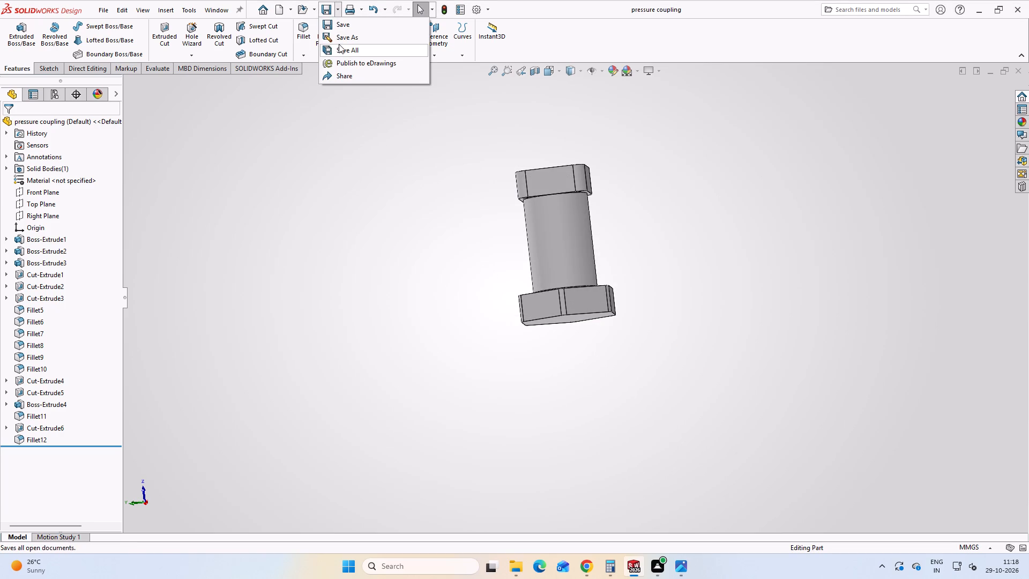
click(340, 39)
click(519, 341)
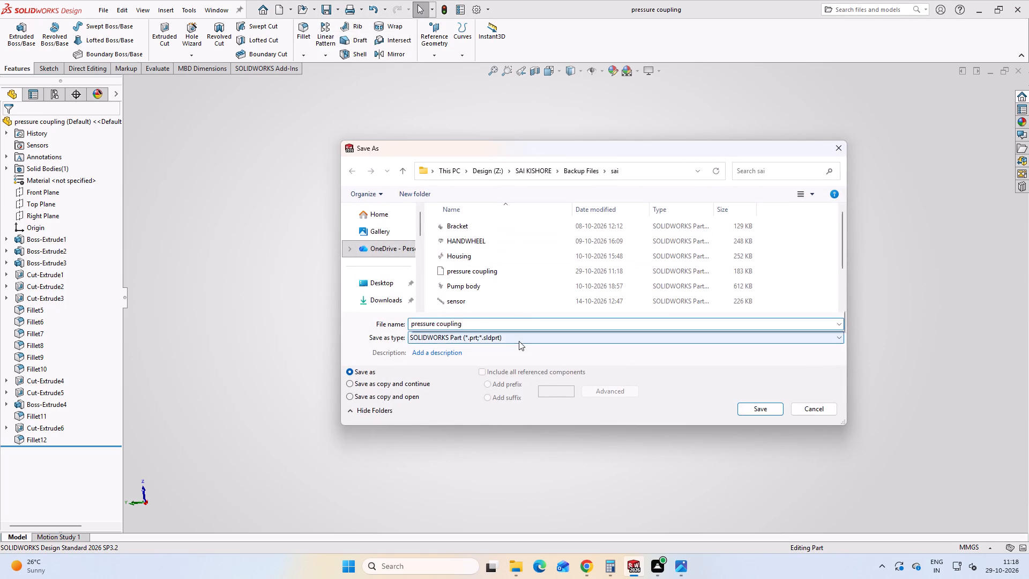
scroll(508, 281, down, 11)
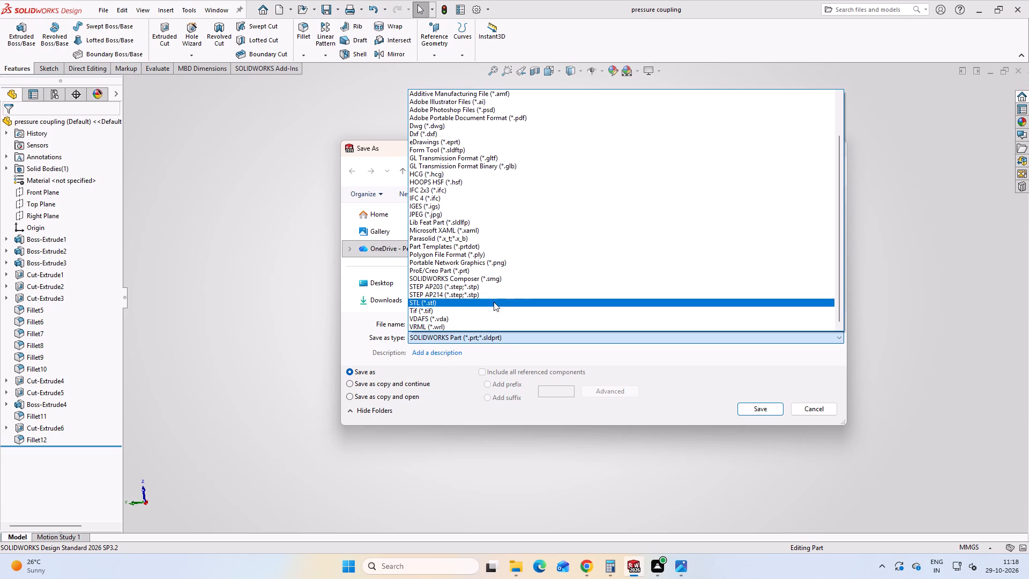
click(490, 288)
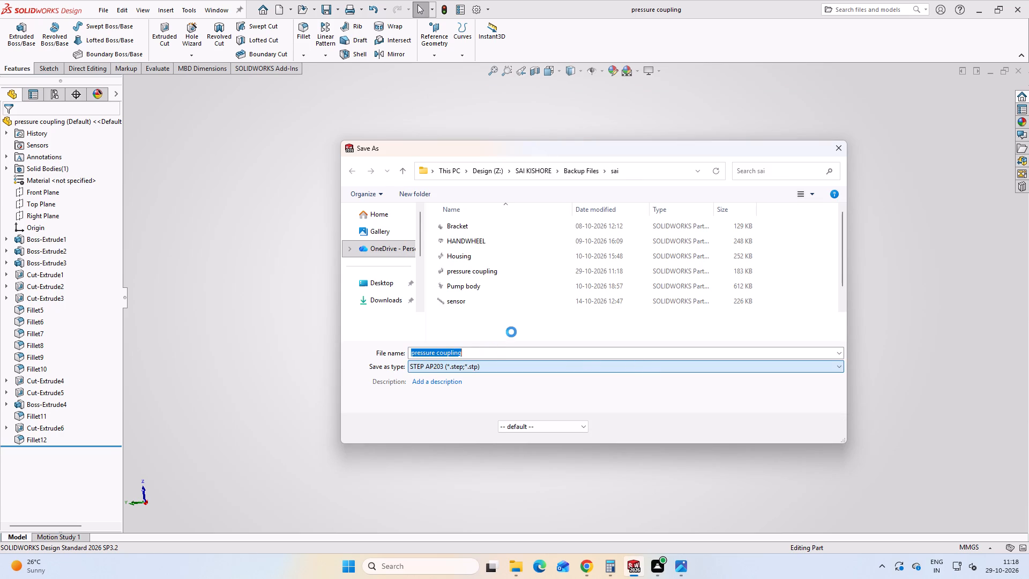
scroll(480, 355, down, 2)
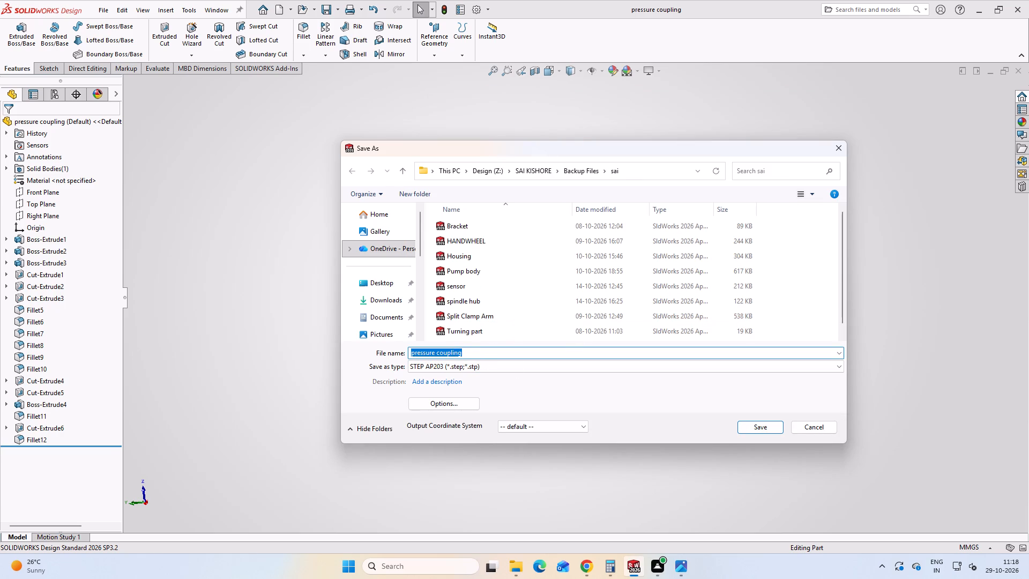
click(764, 427)
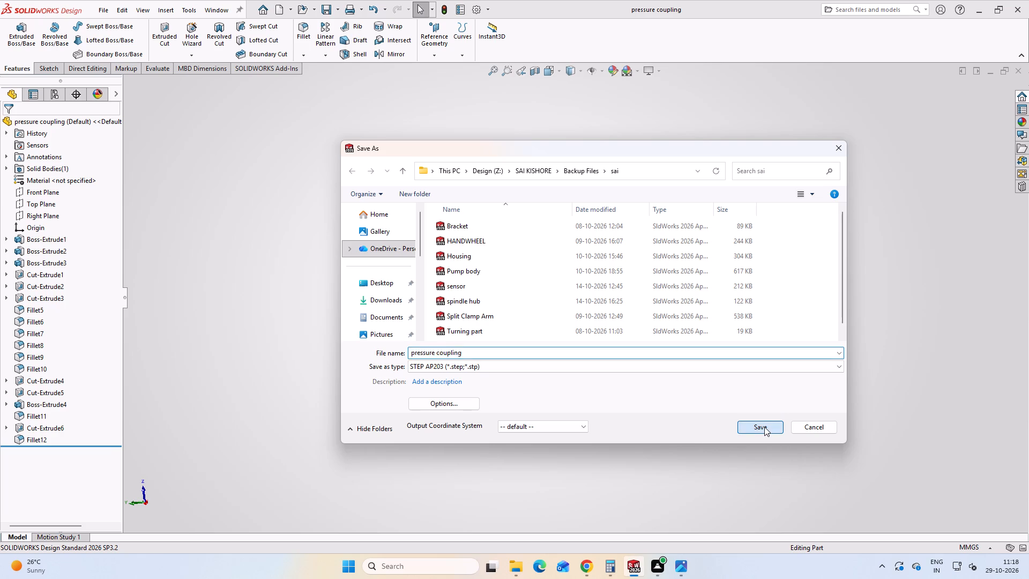